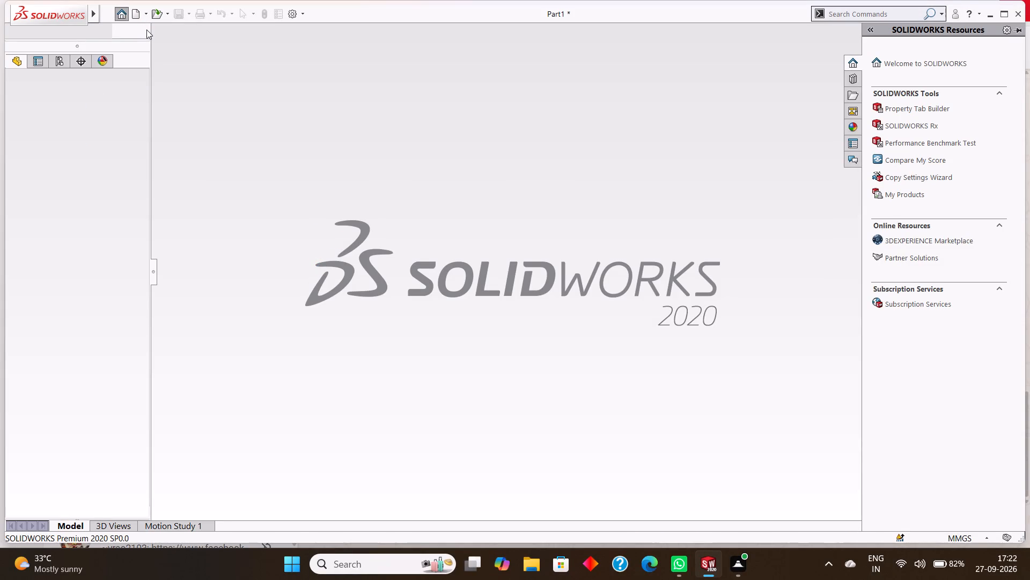
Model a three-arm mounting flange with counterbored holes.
Sketch a circle with a 31 mm radius centred on the origin on the Front Plane.
left_click(58, 155)
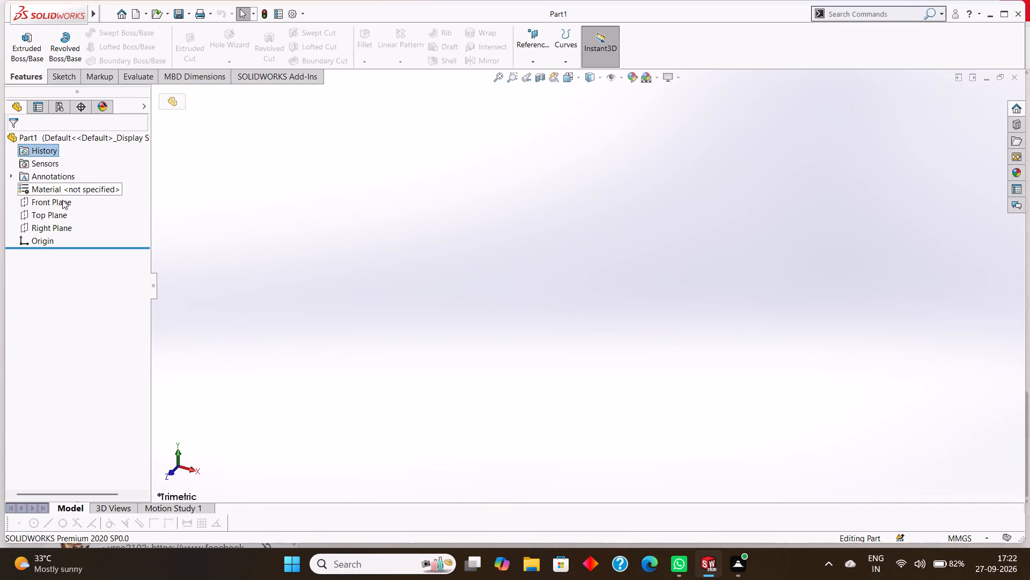
left_click(62, 200)
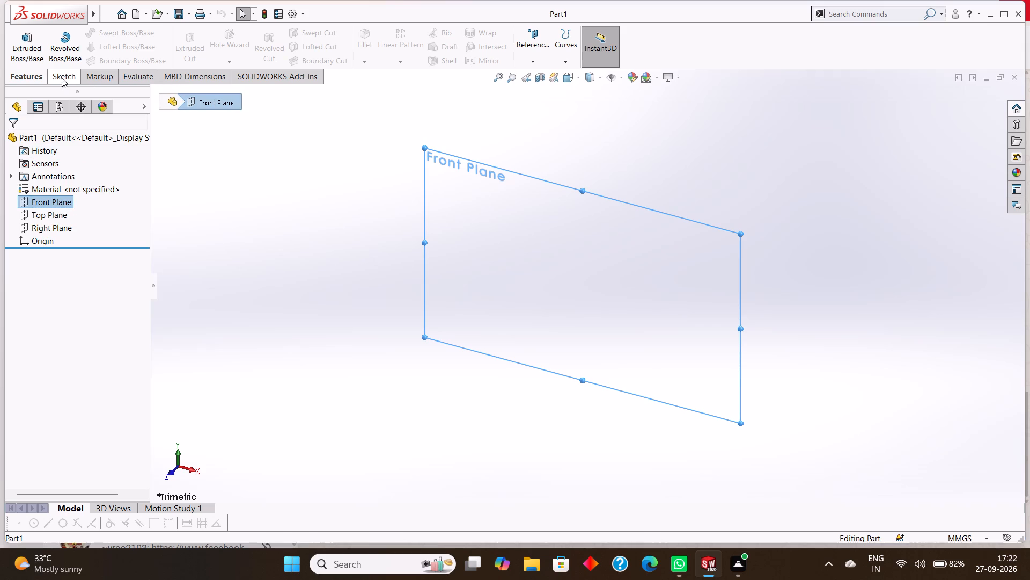
left_click(62, 78)
left_click(129, 33)
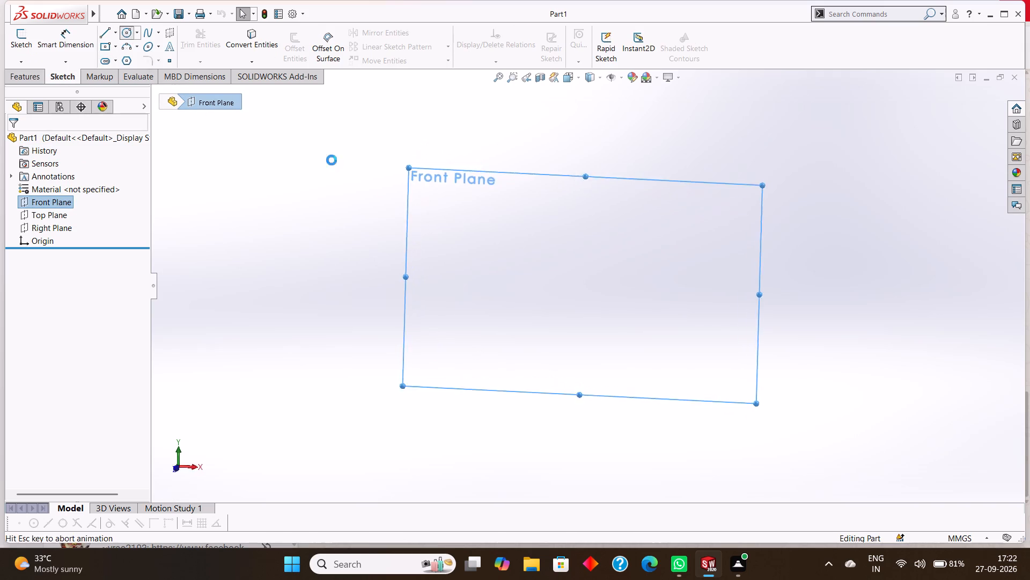
left_click(585, 286)
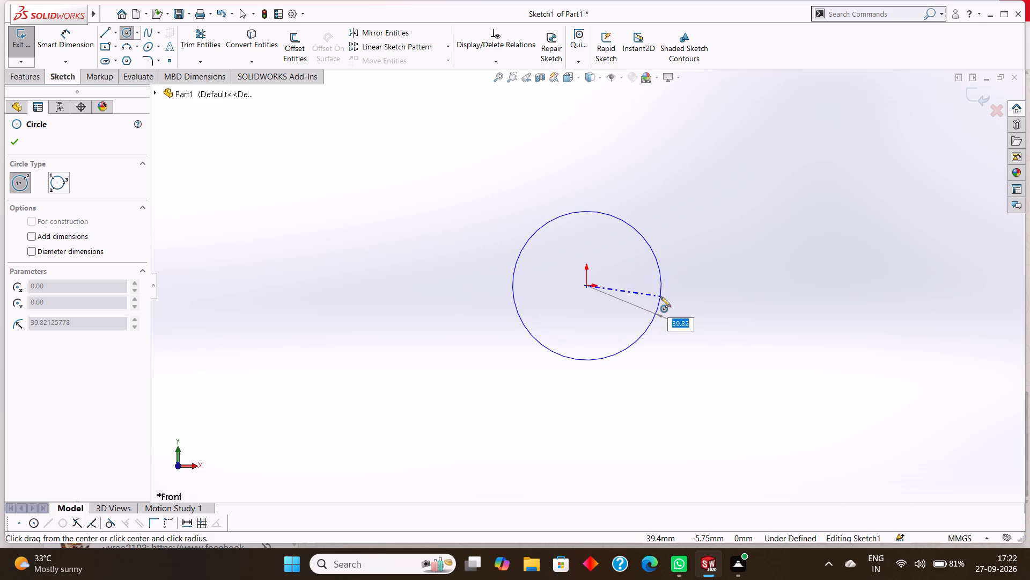
type("31")
key("Return")
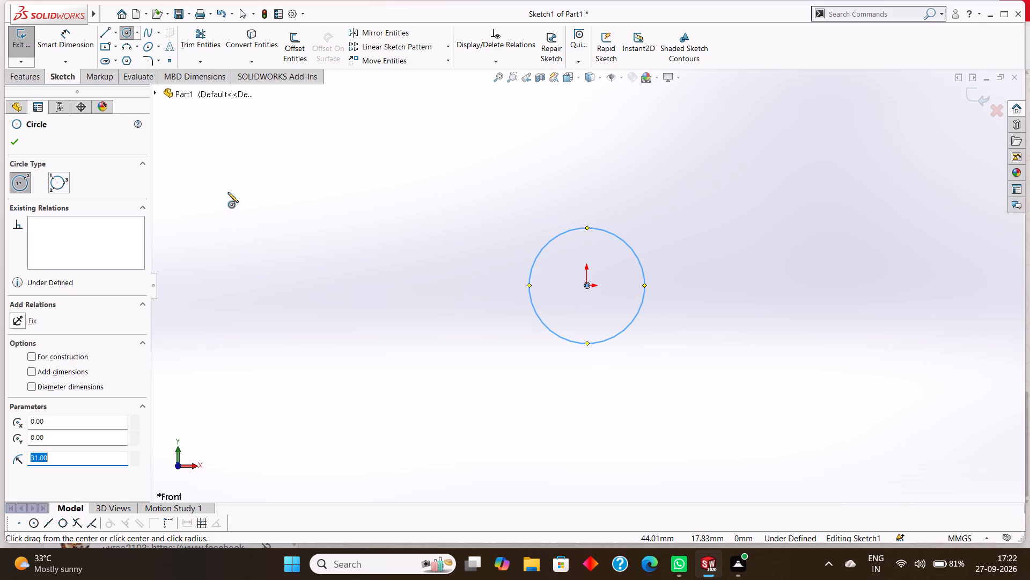
left_click(11, 146)
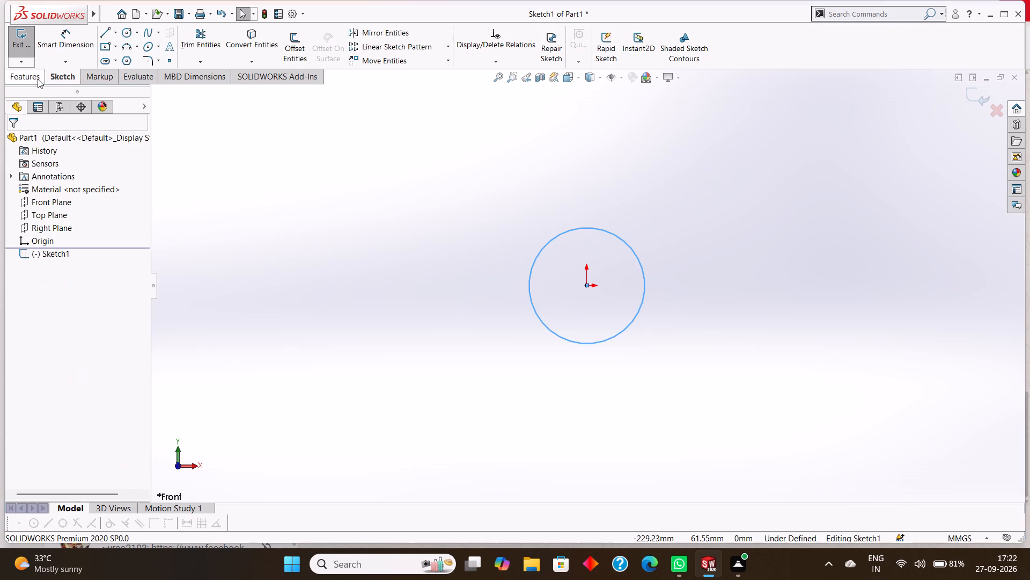
Add a diameter dimension to the sketched circle.
left_click(60, 38)
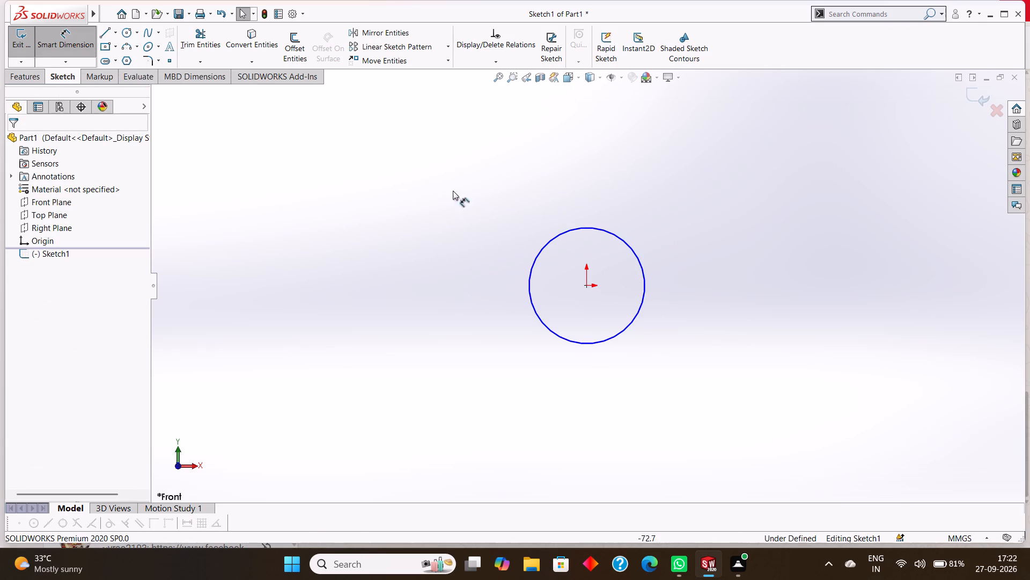
left_click(639, 256)
left_click(744, 262)
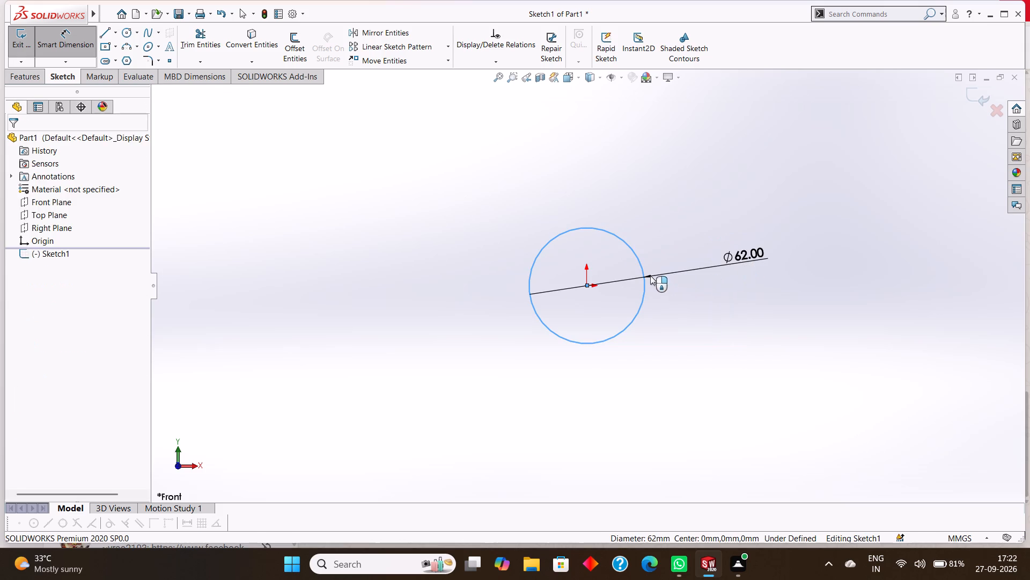
left_click(701, 243)
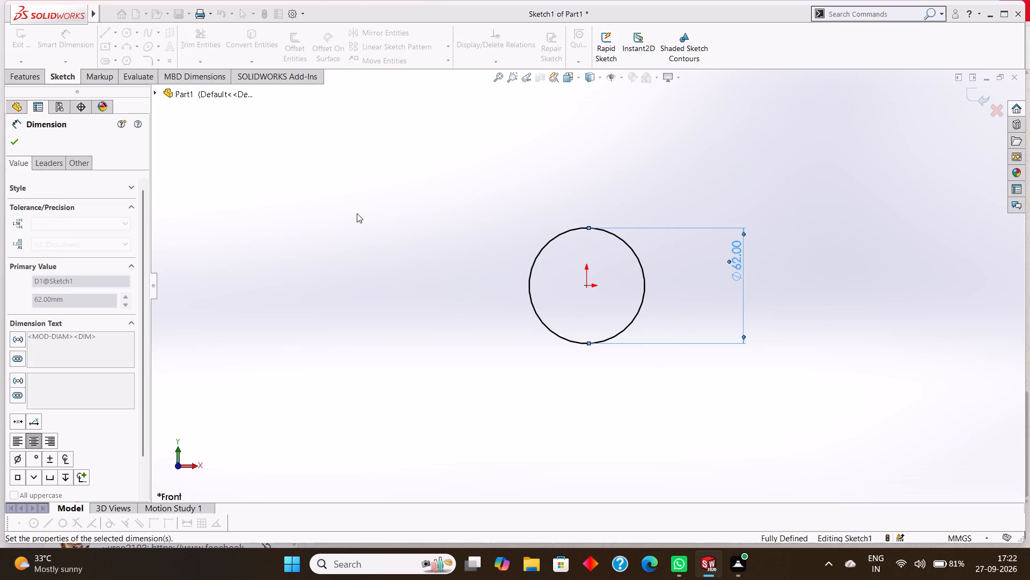
left_click(17, 140)
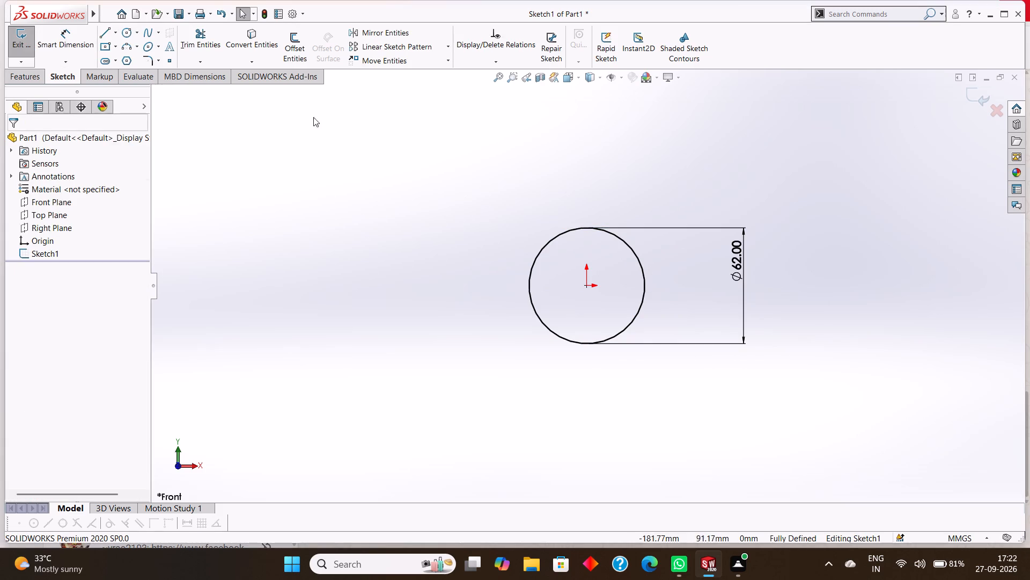
Extrude the circle as a boss with a blind depth of 13 mm.
left_click(19, 74)
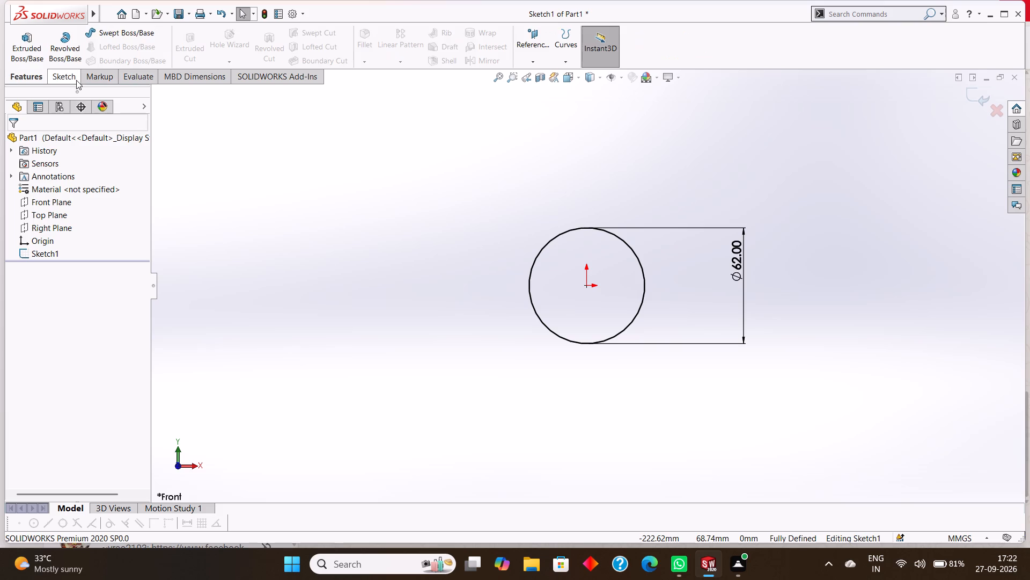
left_click(27, 43)
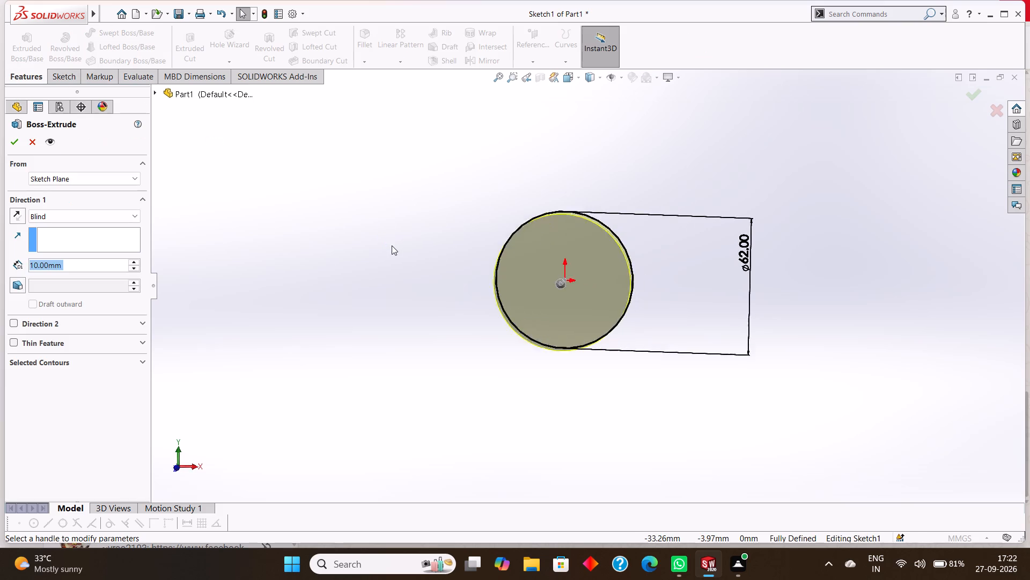
type("13")
key("Return")
scroll(392, 284, "up", 1)
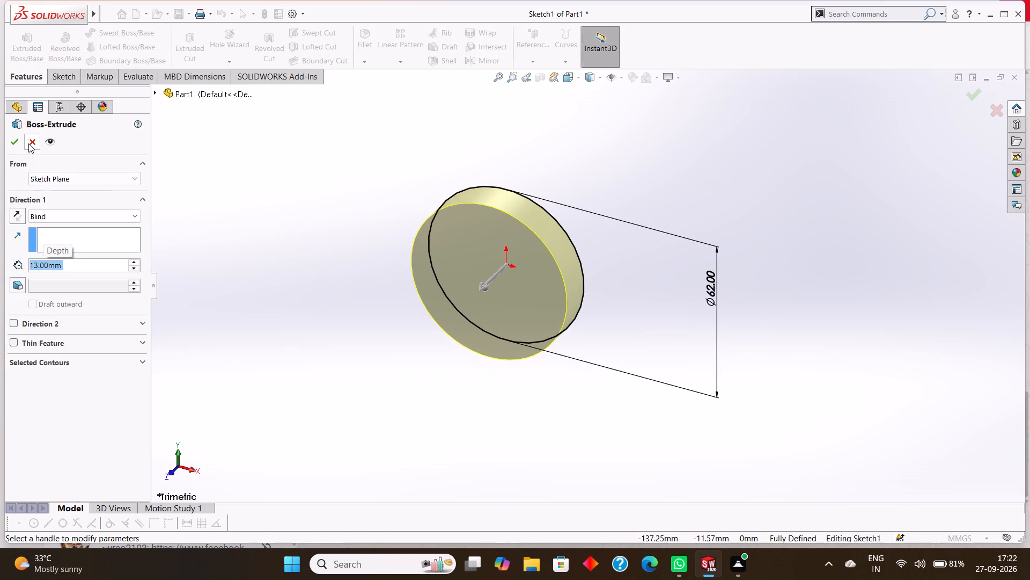
left_click(22, 141)
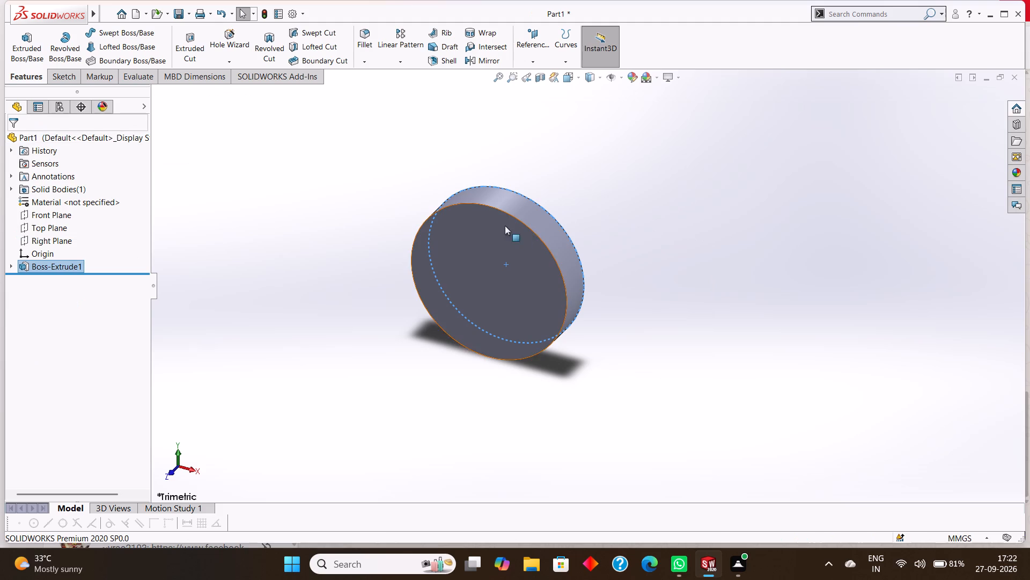
Start a sketch on the disc's front face and draw a 10 mm radius circle centred on the origin.
left_click(713, 263)
left_click(503, 262)
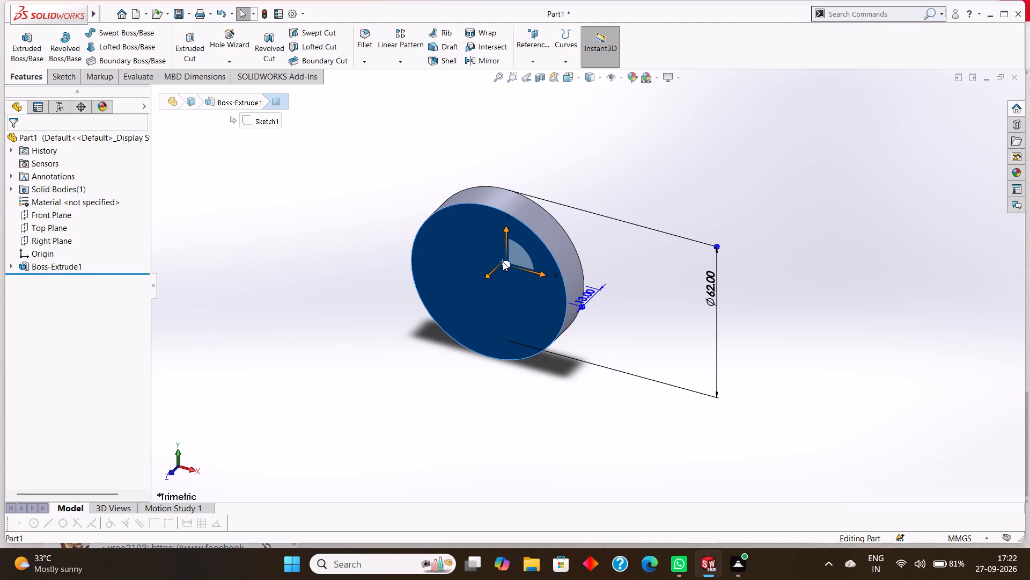
key("ctrl+8")
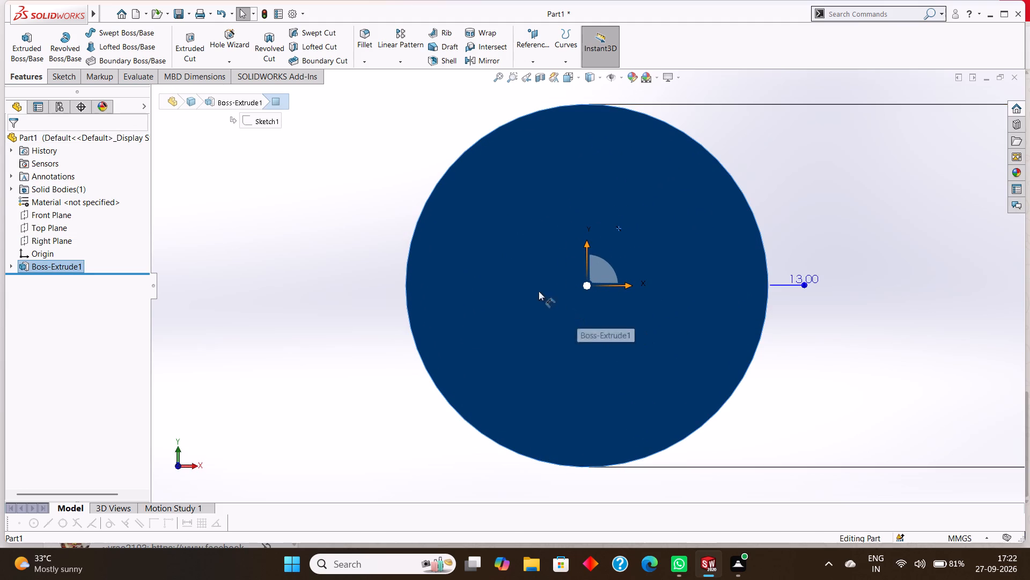
right_click(526, 262)
left_click(553, 248)
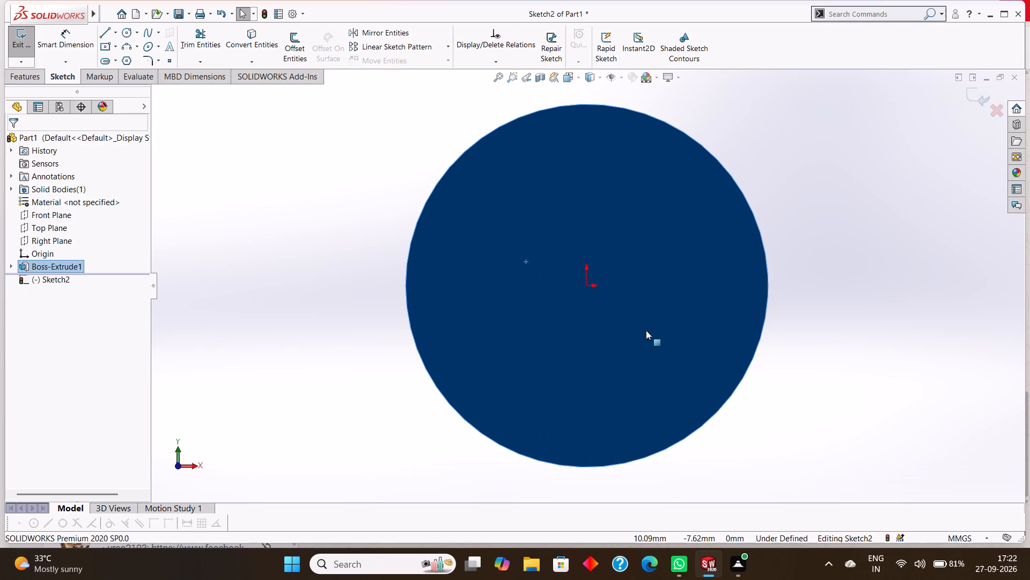
key("Escape")
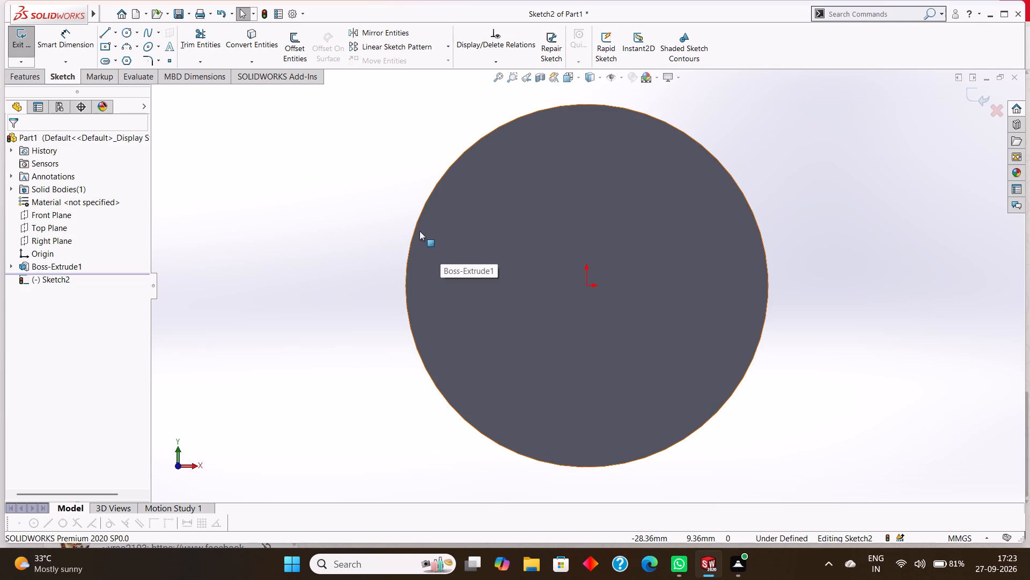
left_click(122, 34)
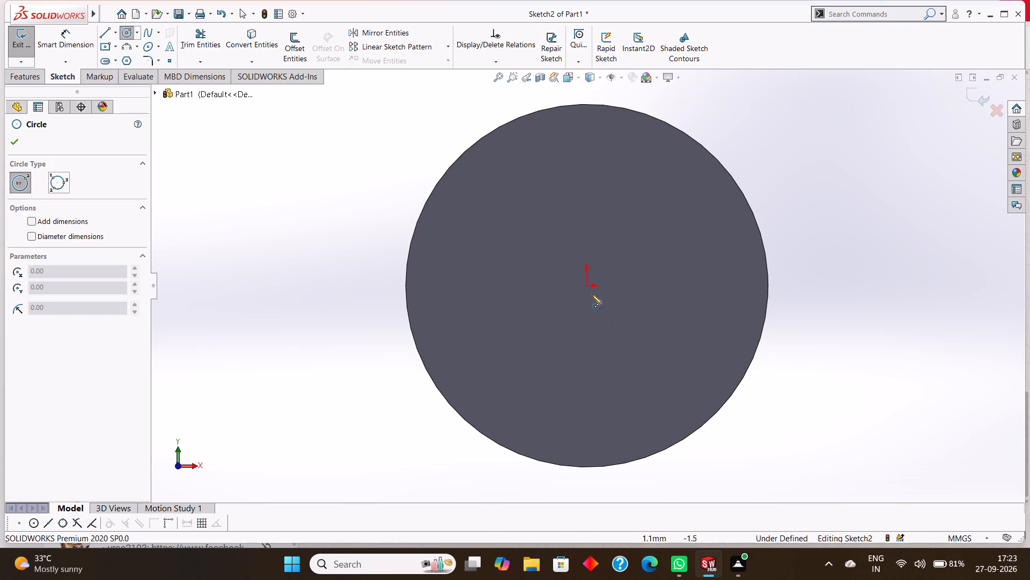
left_click(586, 284)
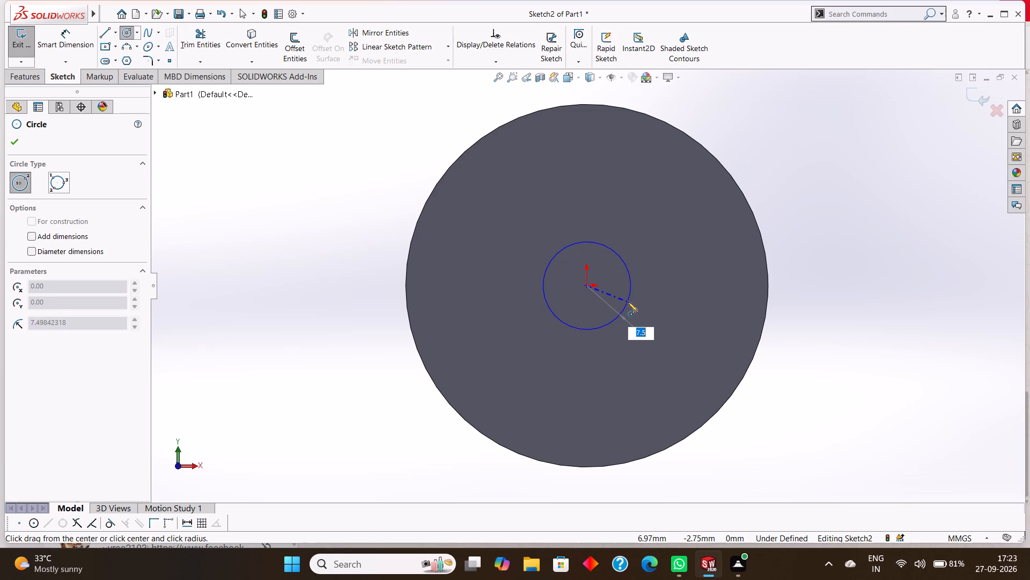
type("10")
key("Return")
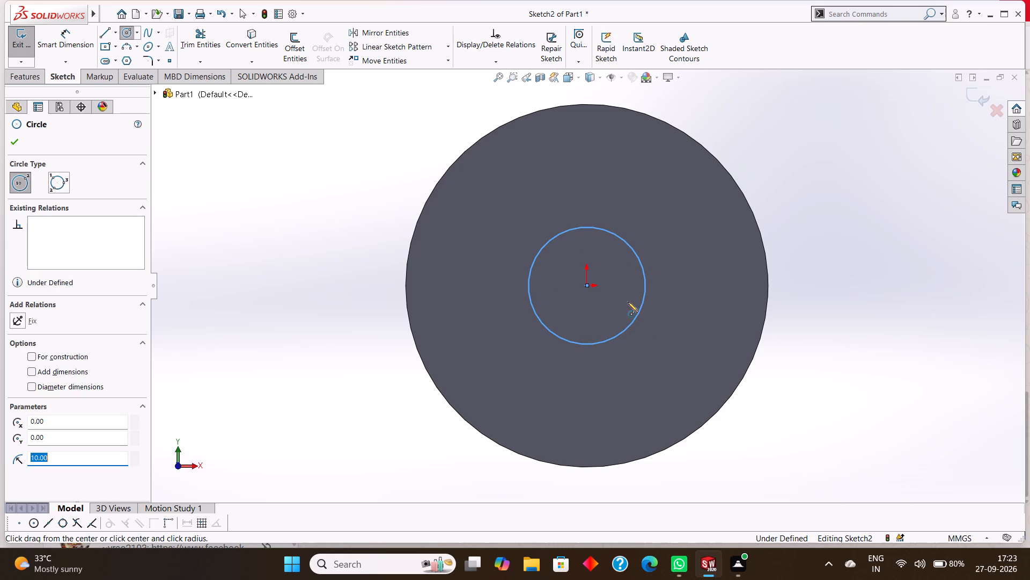
scroll(628, 302, "up", 1)
scroll(613, 321, "down", 4)
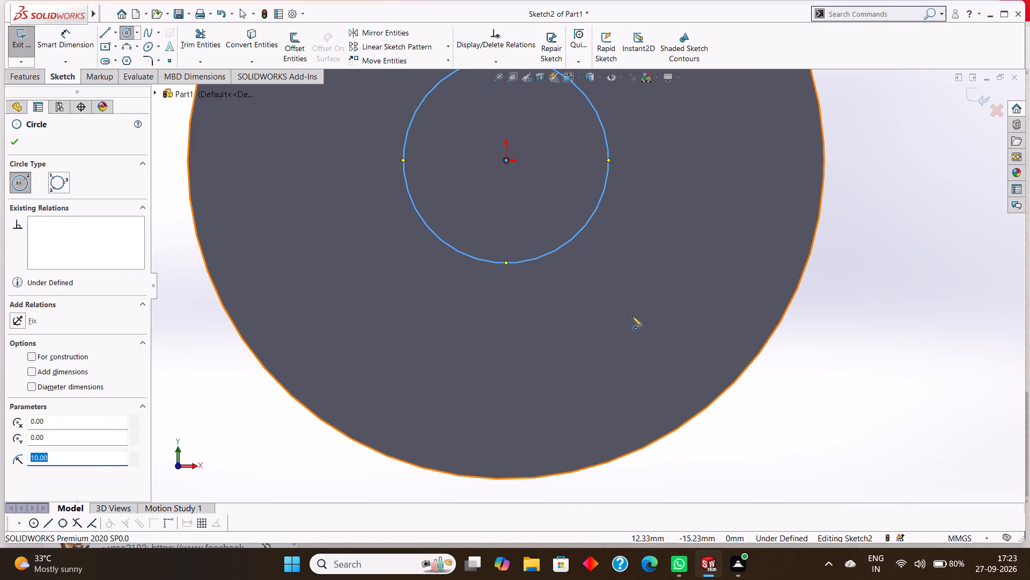
scroll(631, 316, "up", 6)
left_click(8, 147)
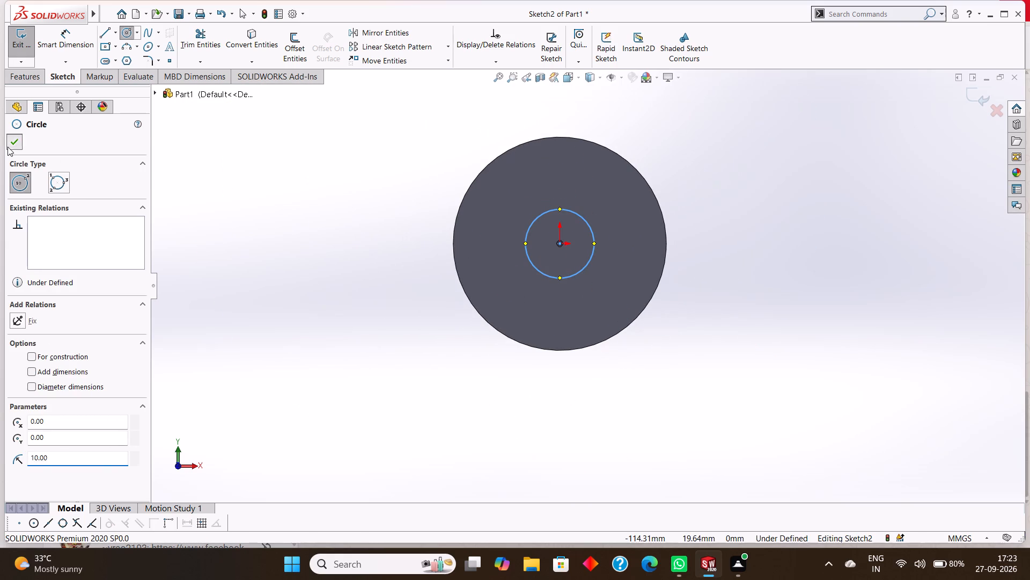
Add a diameter dimension to the inner circle.
left_click(59, 35)
left_click(573, 215)
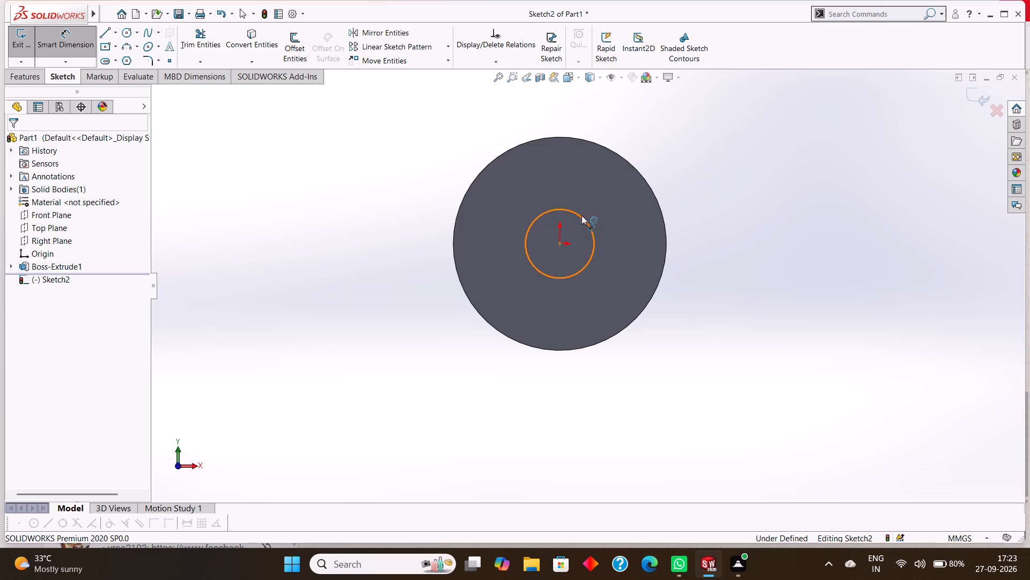
left_click(617, 222)
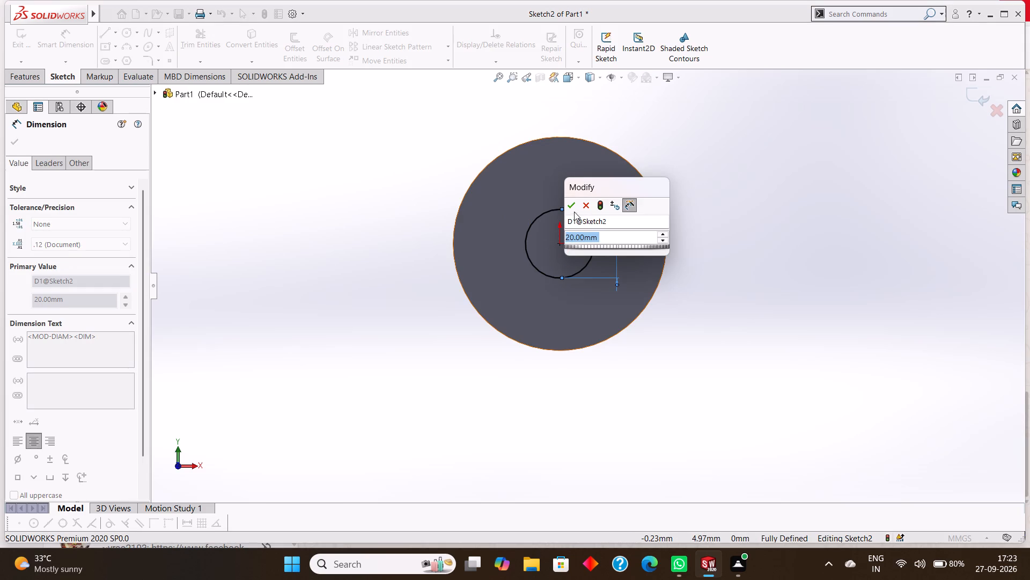
left_click(570, 207)
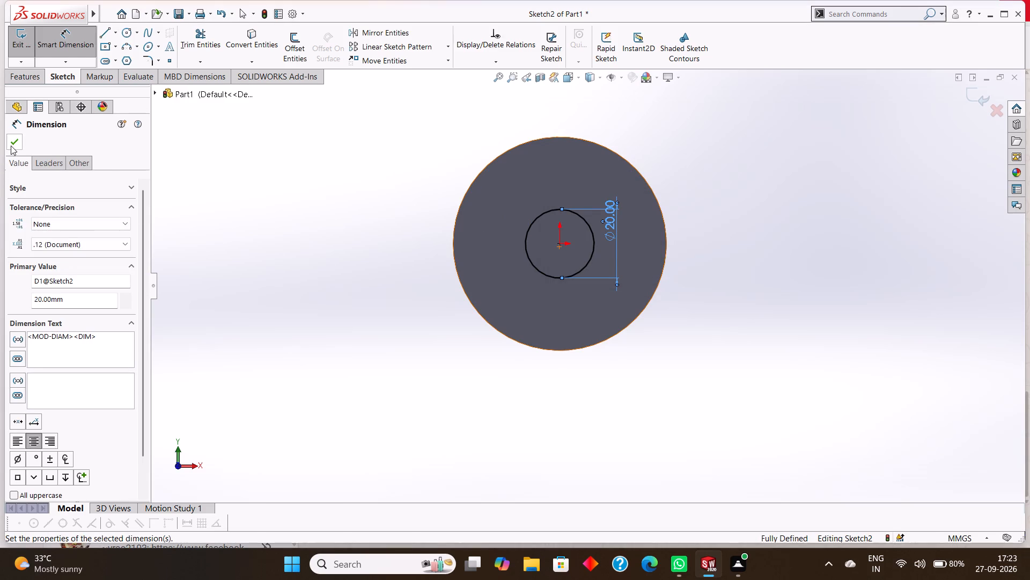
left_click(14, 144)
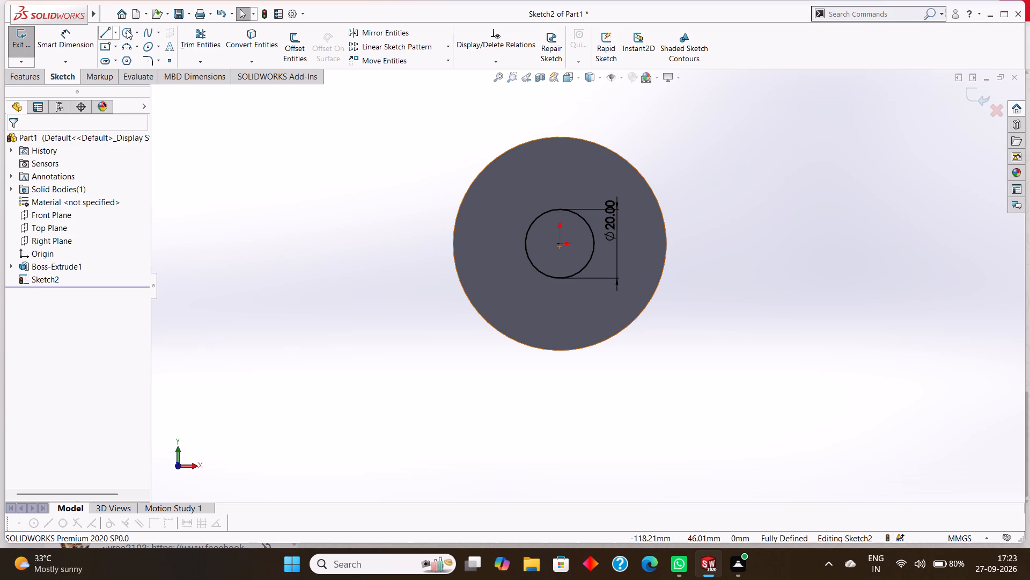
Draw a vertical centerline from the origin up to the disc's outer edge.
left_click(113, 31)
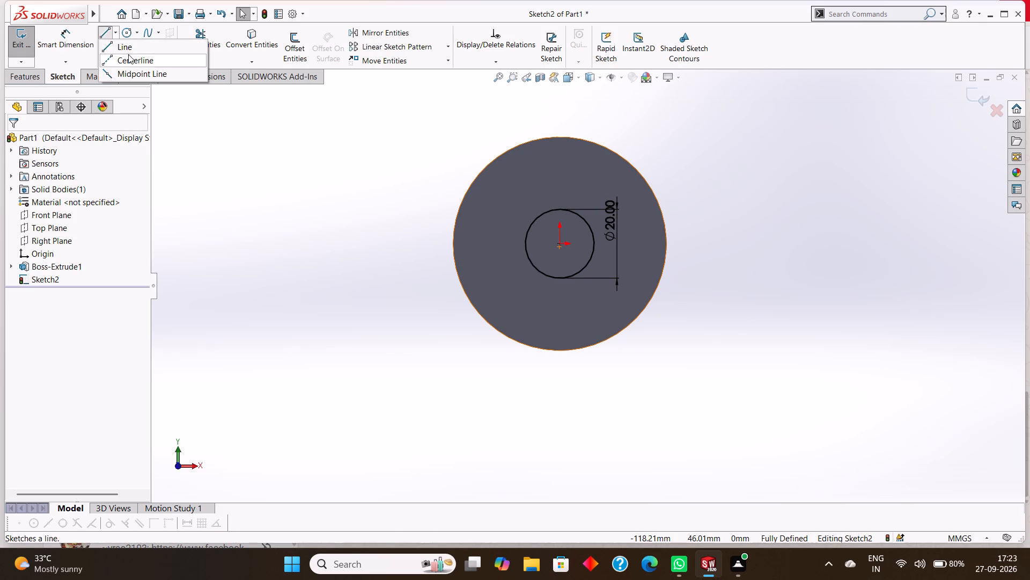
left_click(130, 61)
left_click(561, 242)
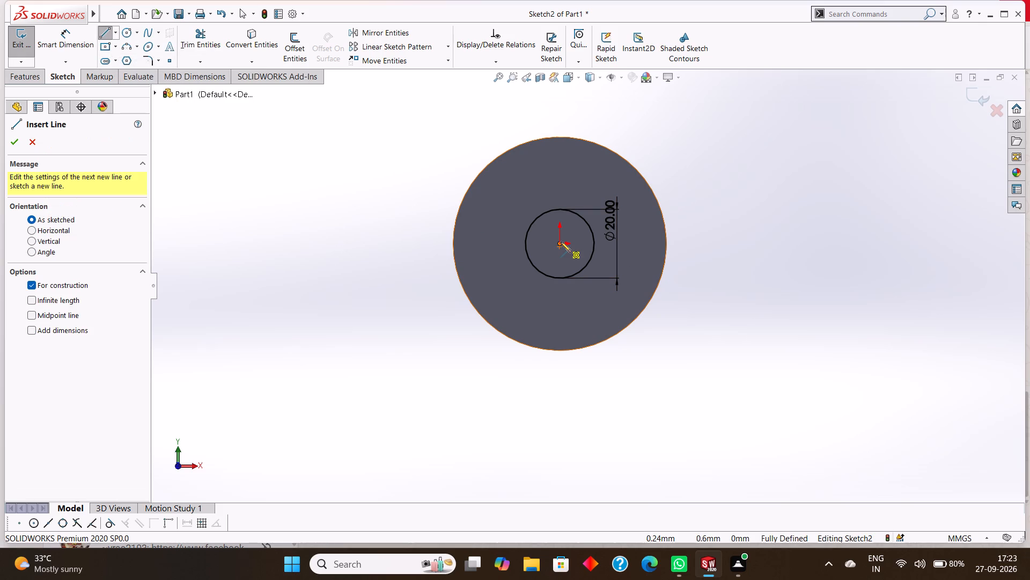
left_click(562, 136)
right_click(616, 118)
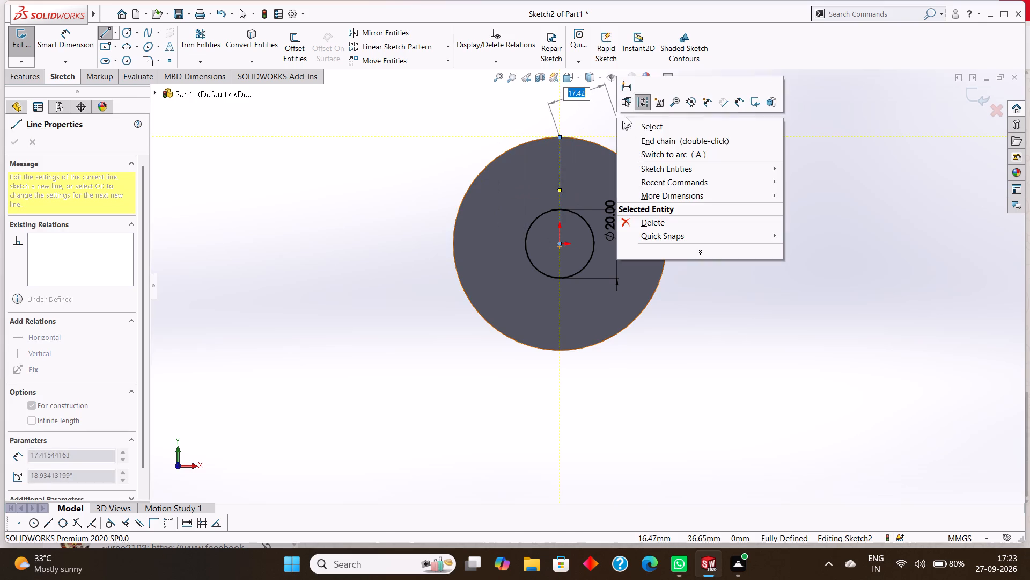
left_click(642, 123)
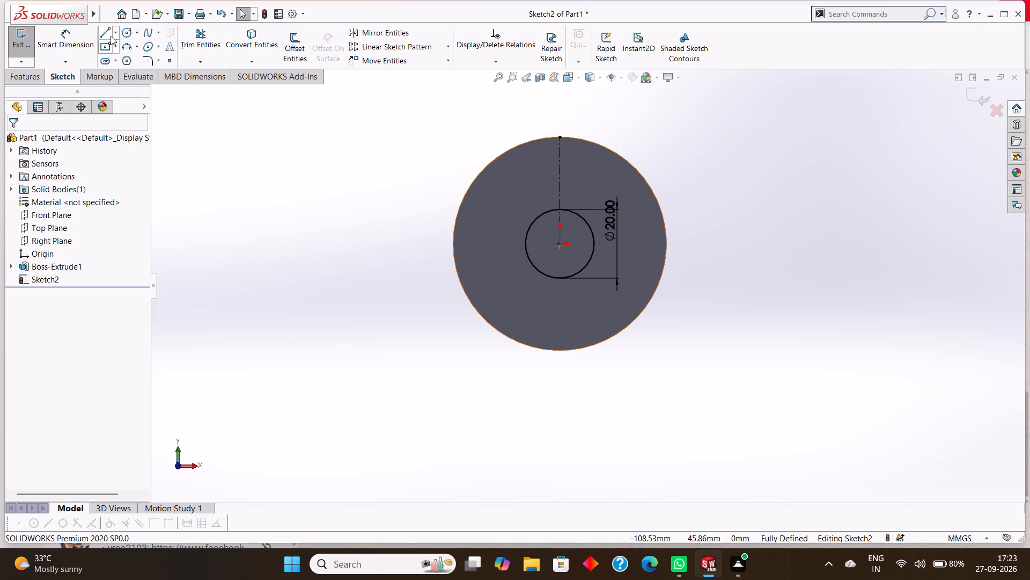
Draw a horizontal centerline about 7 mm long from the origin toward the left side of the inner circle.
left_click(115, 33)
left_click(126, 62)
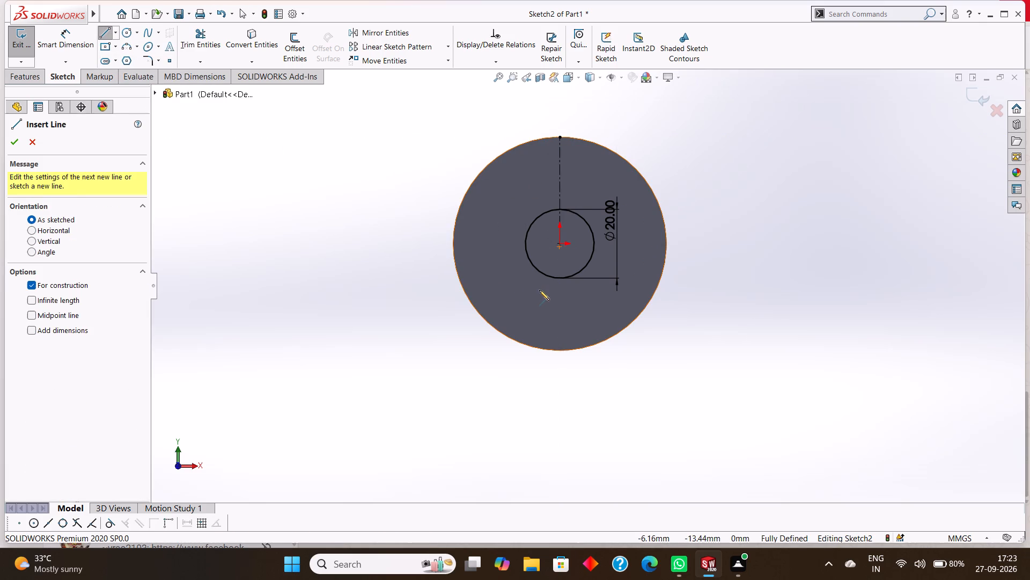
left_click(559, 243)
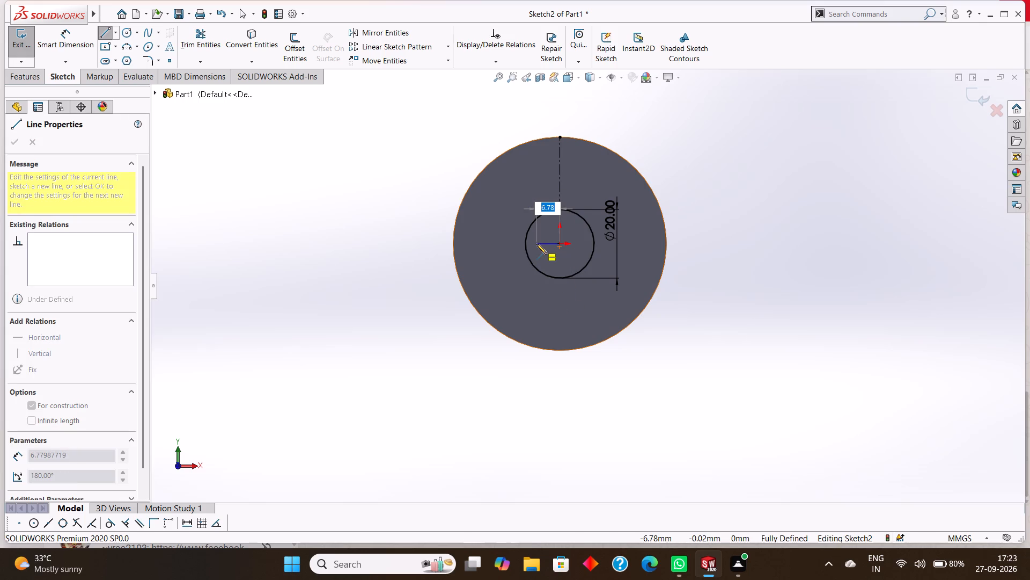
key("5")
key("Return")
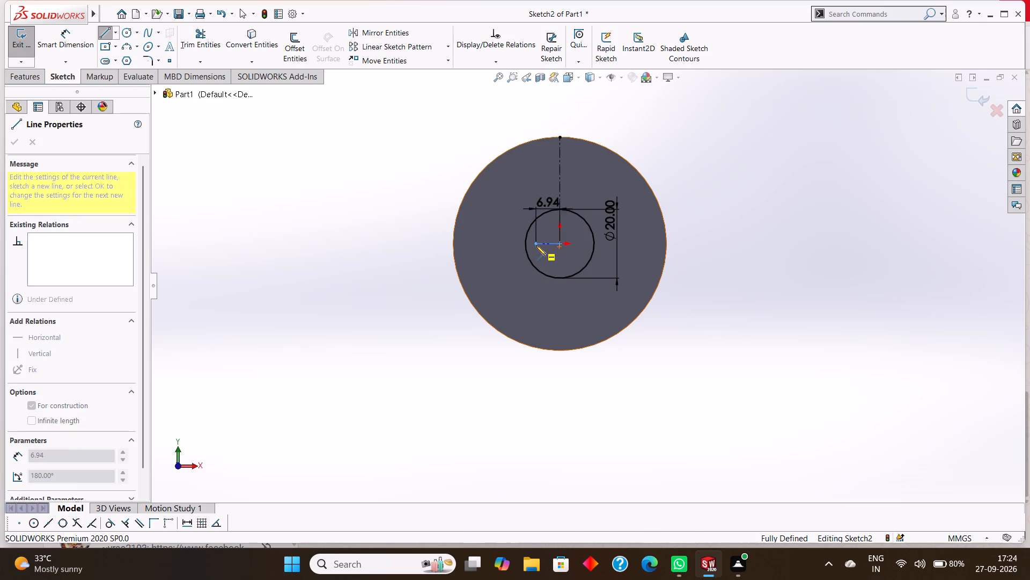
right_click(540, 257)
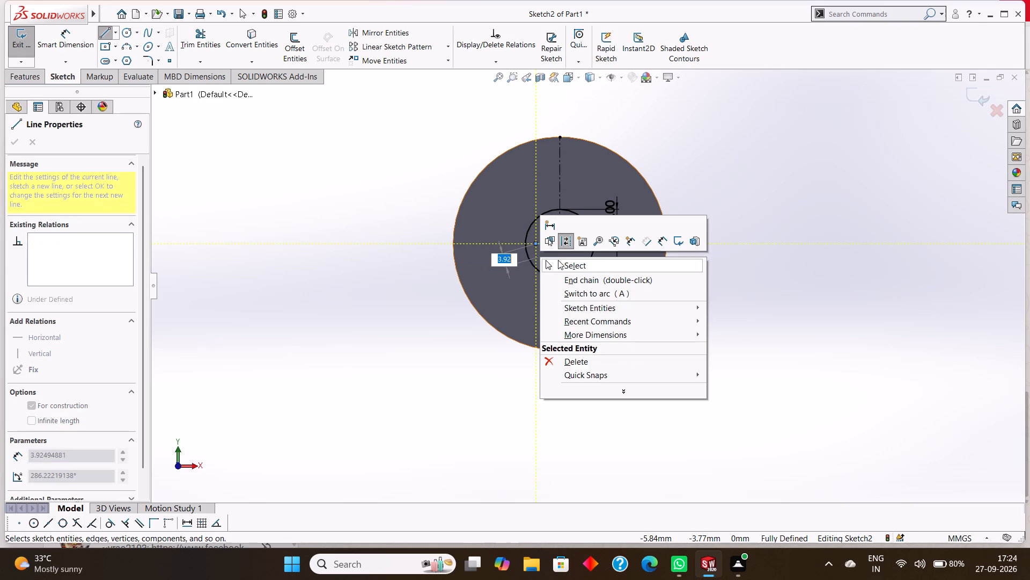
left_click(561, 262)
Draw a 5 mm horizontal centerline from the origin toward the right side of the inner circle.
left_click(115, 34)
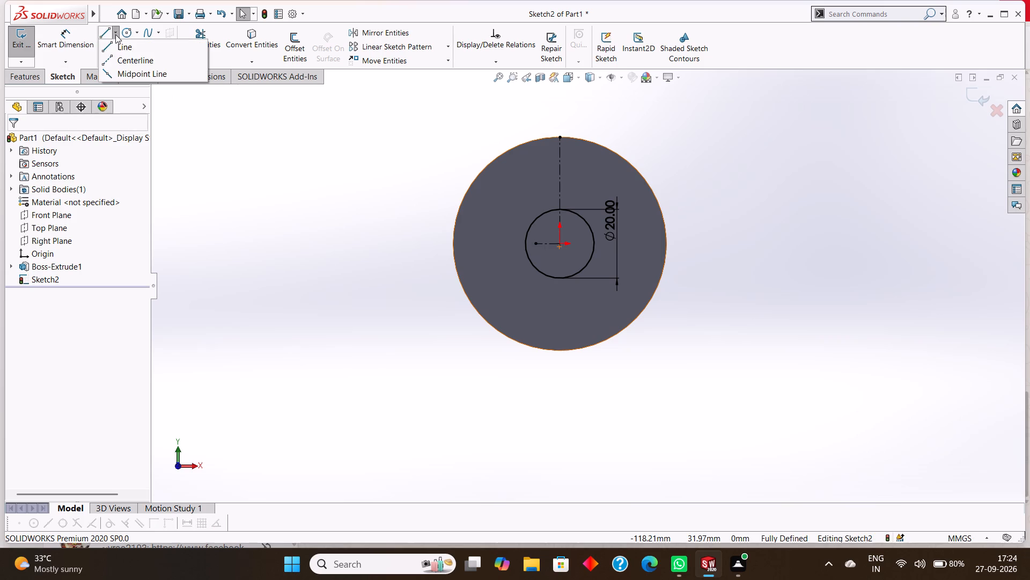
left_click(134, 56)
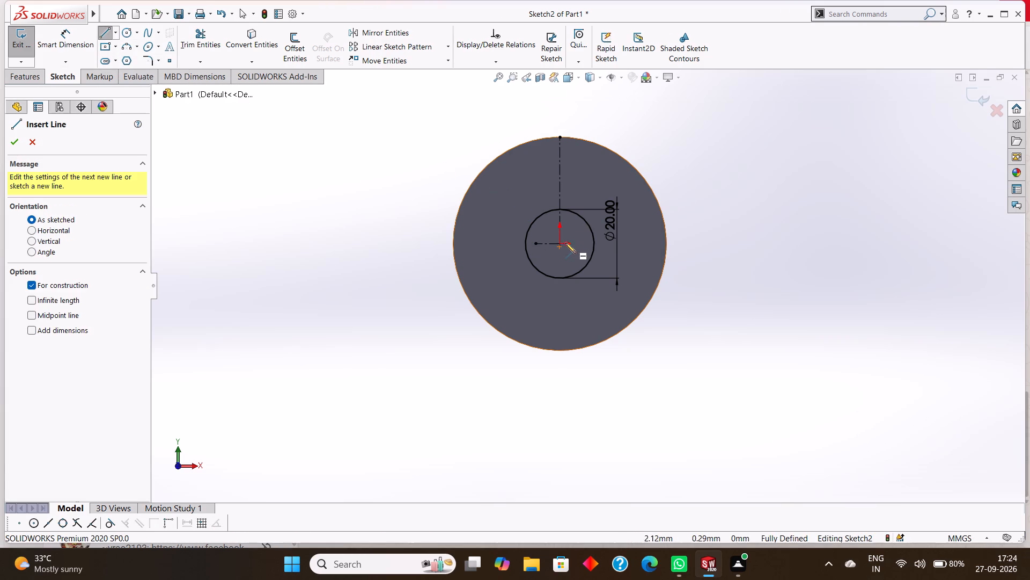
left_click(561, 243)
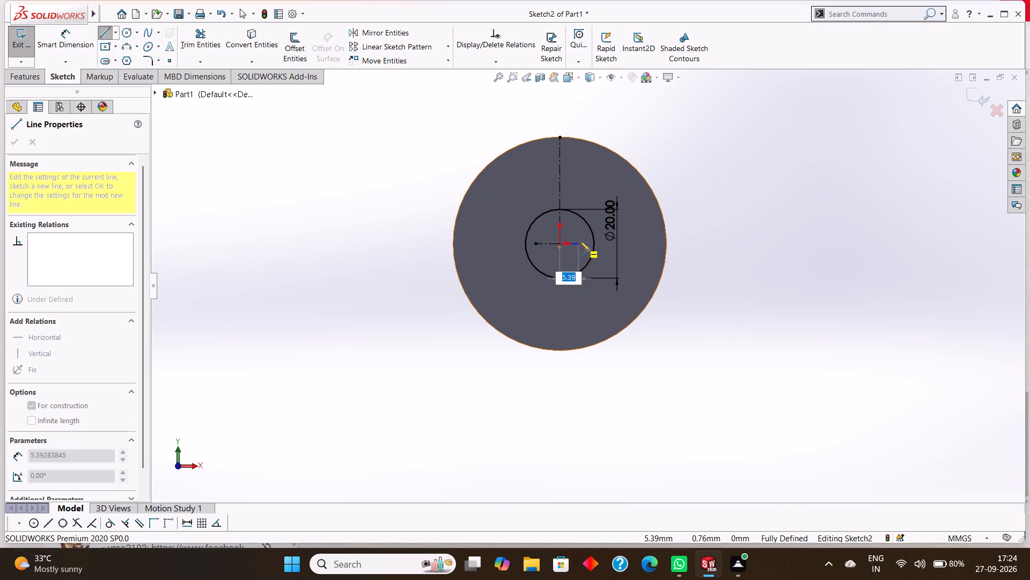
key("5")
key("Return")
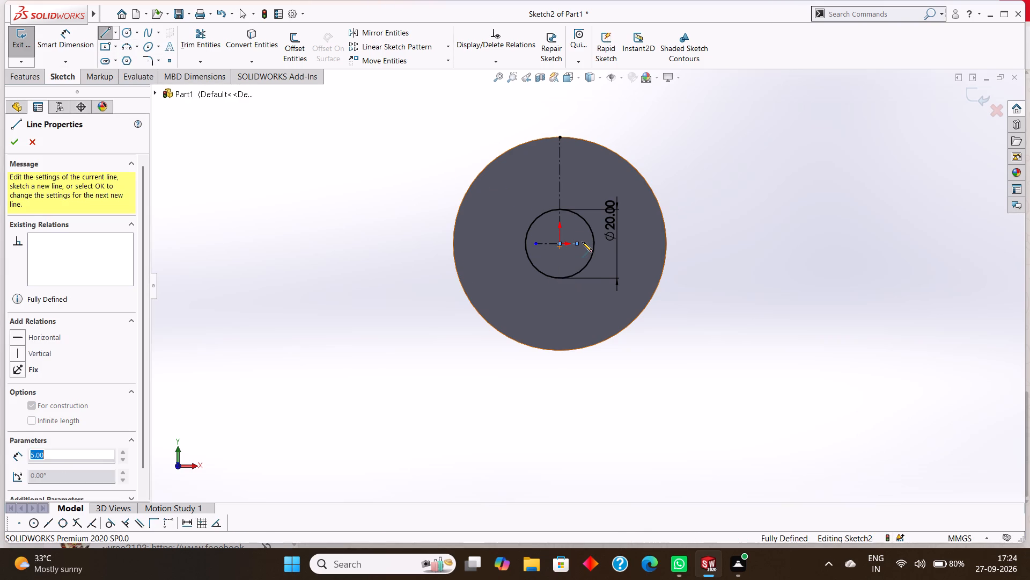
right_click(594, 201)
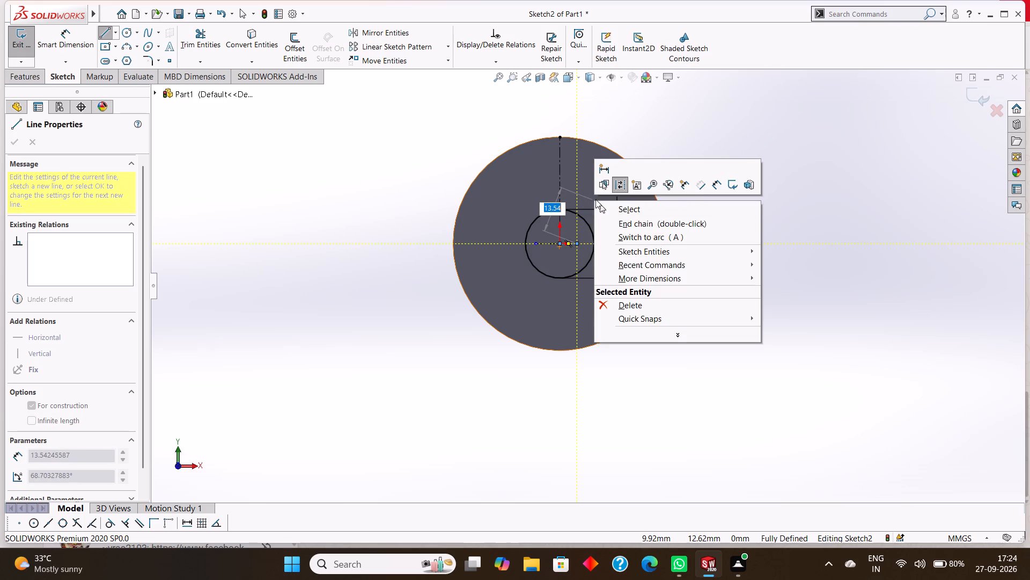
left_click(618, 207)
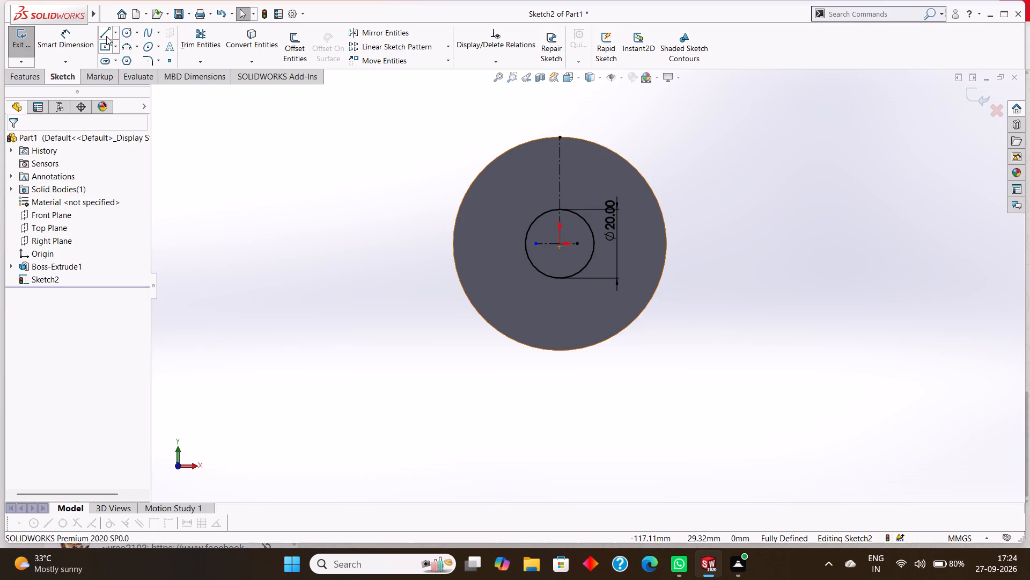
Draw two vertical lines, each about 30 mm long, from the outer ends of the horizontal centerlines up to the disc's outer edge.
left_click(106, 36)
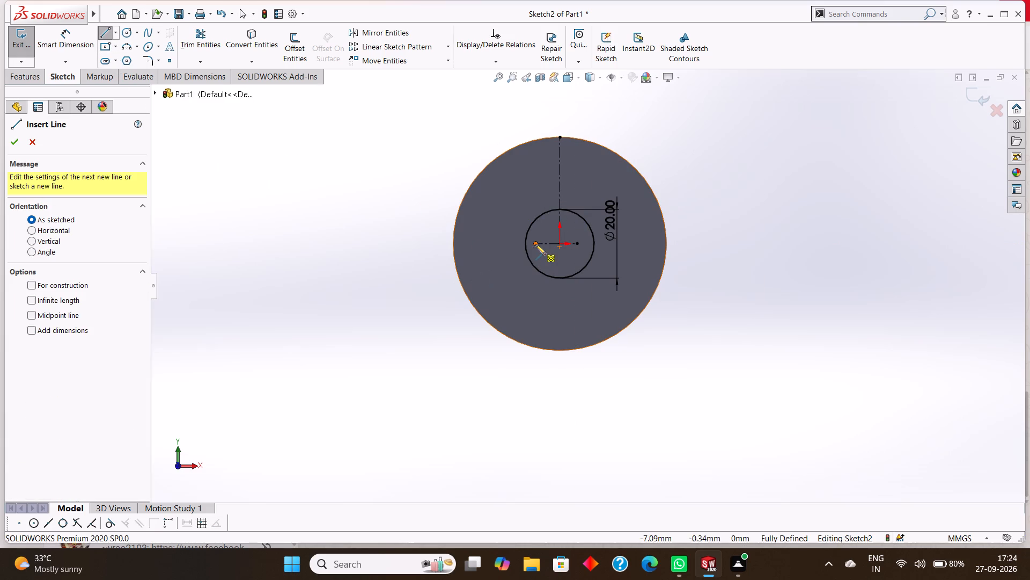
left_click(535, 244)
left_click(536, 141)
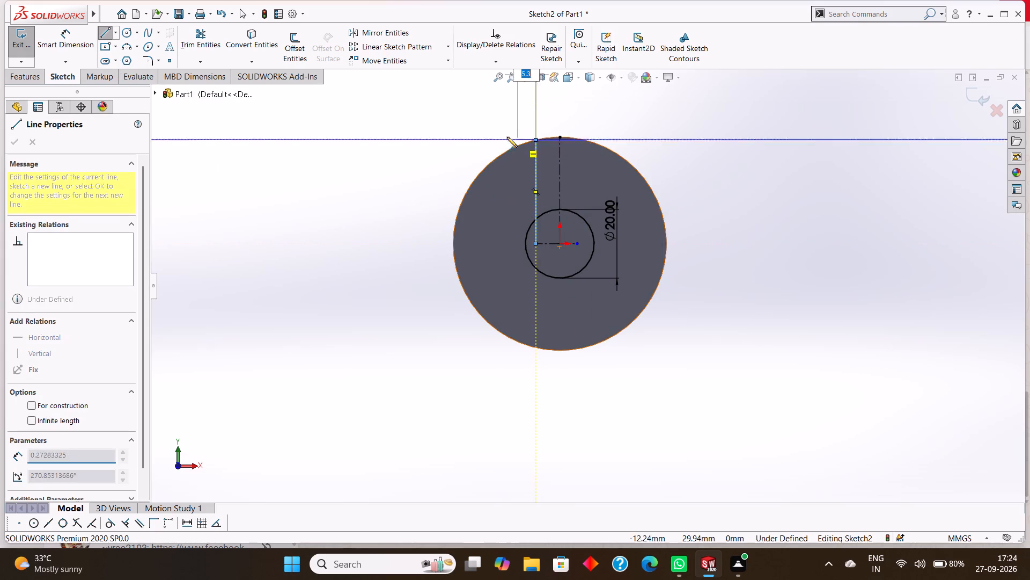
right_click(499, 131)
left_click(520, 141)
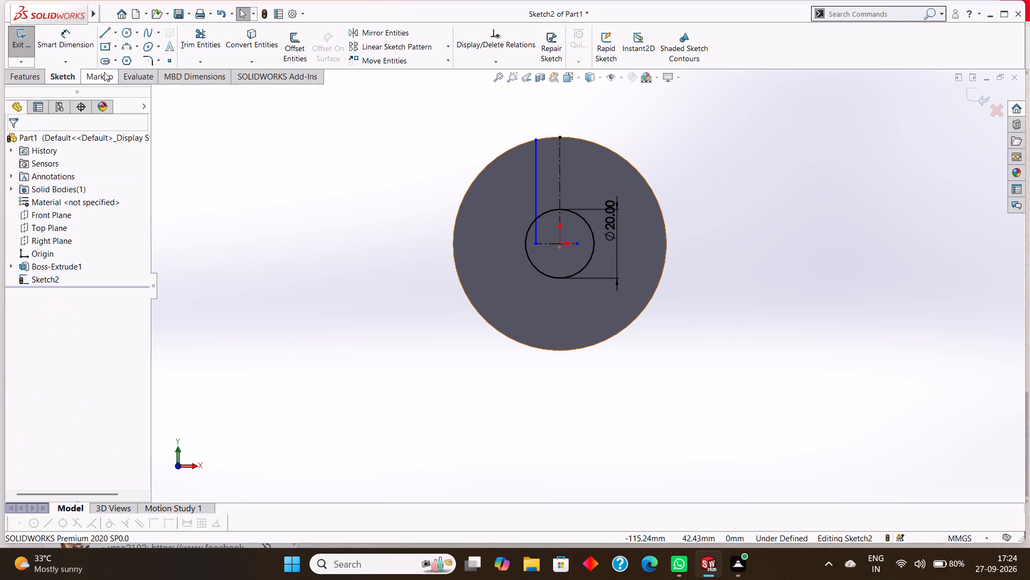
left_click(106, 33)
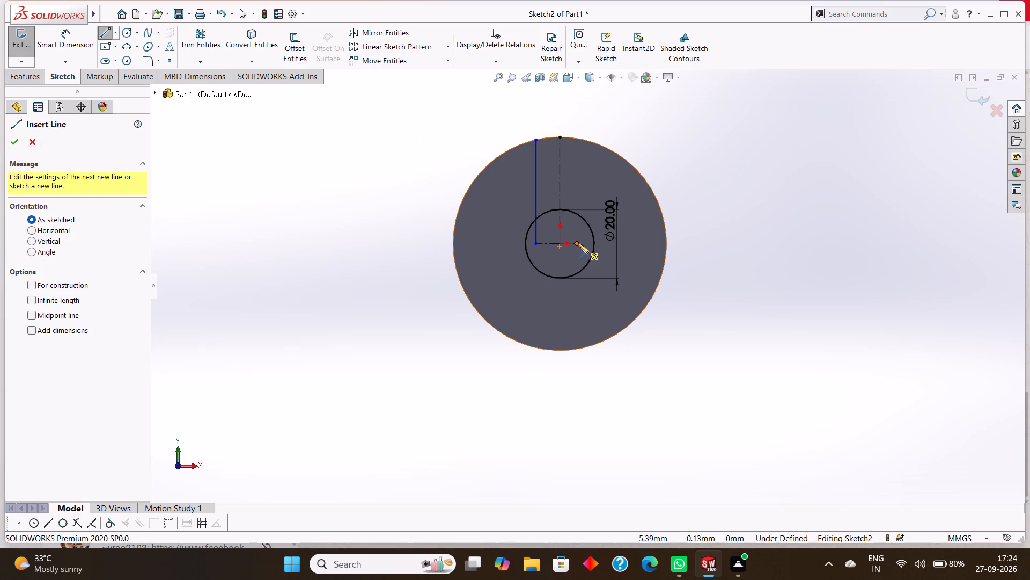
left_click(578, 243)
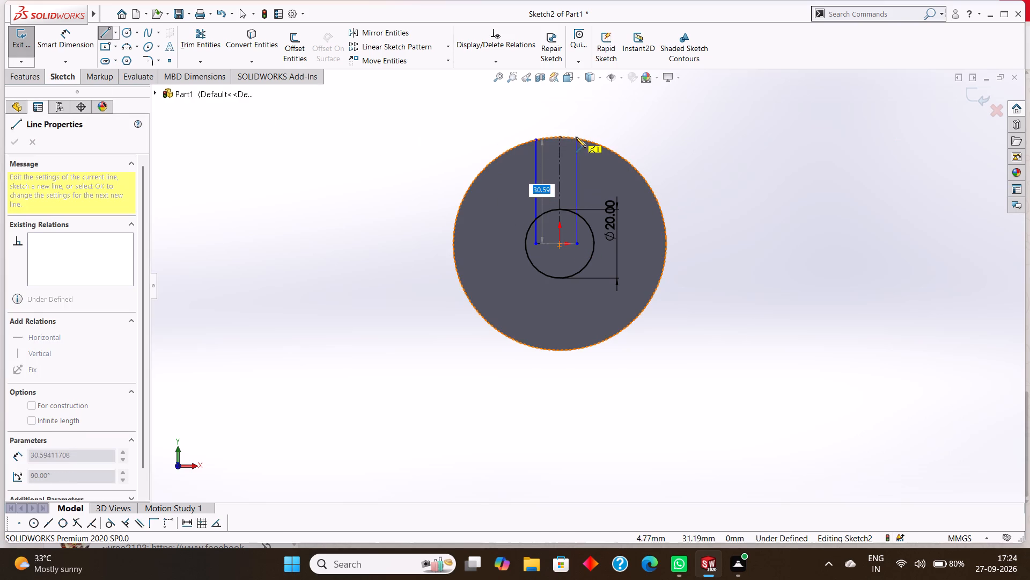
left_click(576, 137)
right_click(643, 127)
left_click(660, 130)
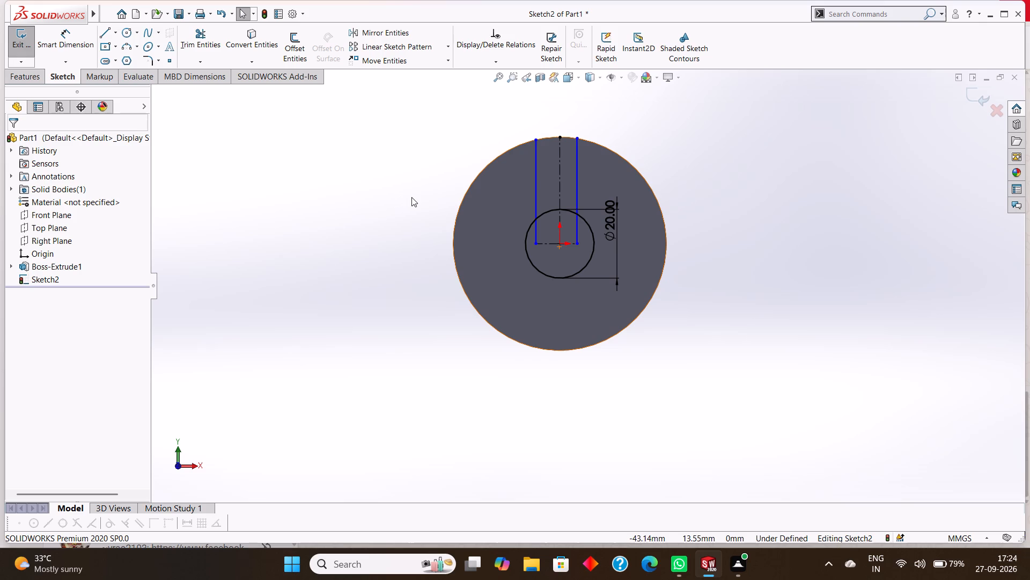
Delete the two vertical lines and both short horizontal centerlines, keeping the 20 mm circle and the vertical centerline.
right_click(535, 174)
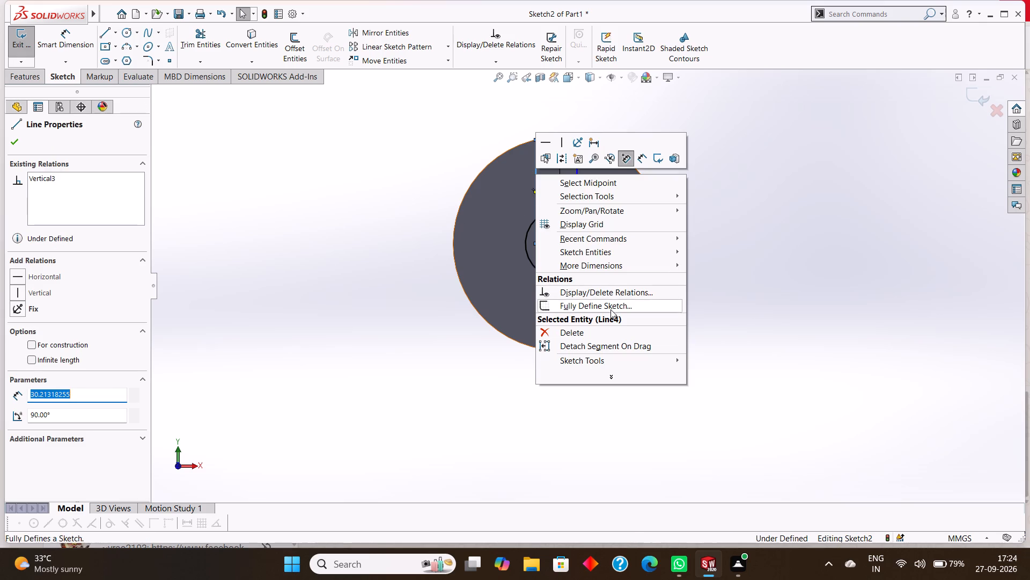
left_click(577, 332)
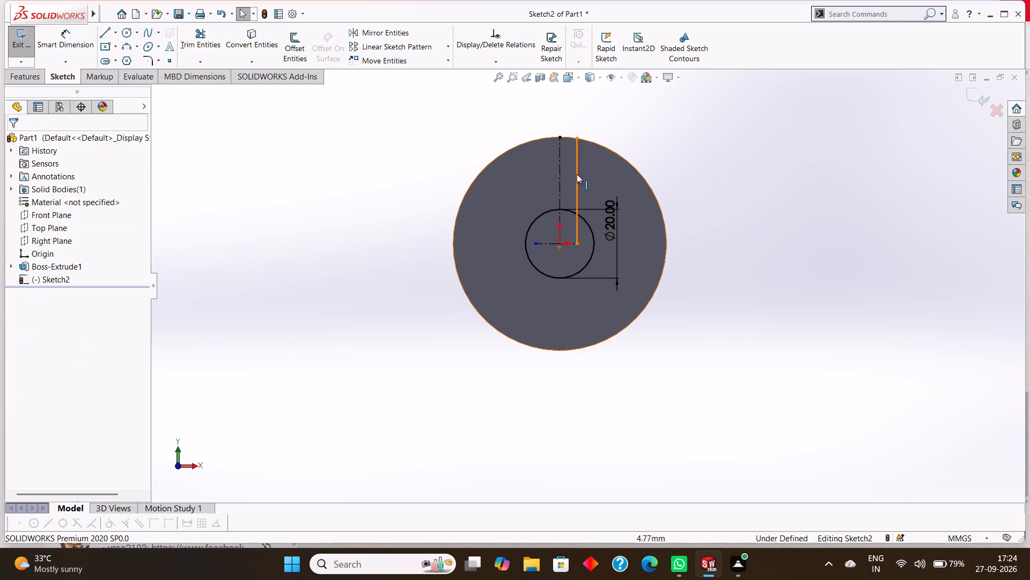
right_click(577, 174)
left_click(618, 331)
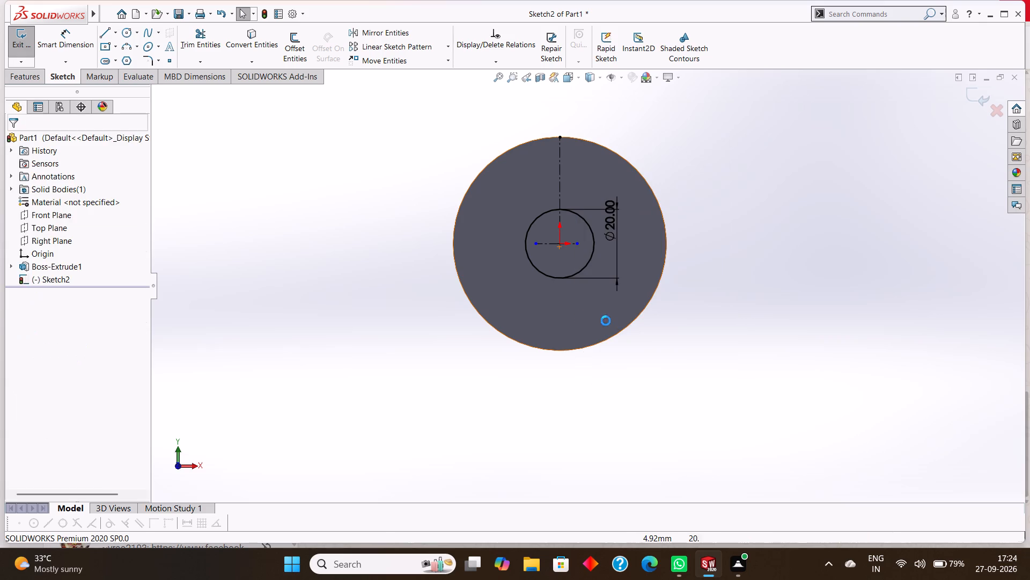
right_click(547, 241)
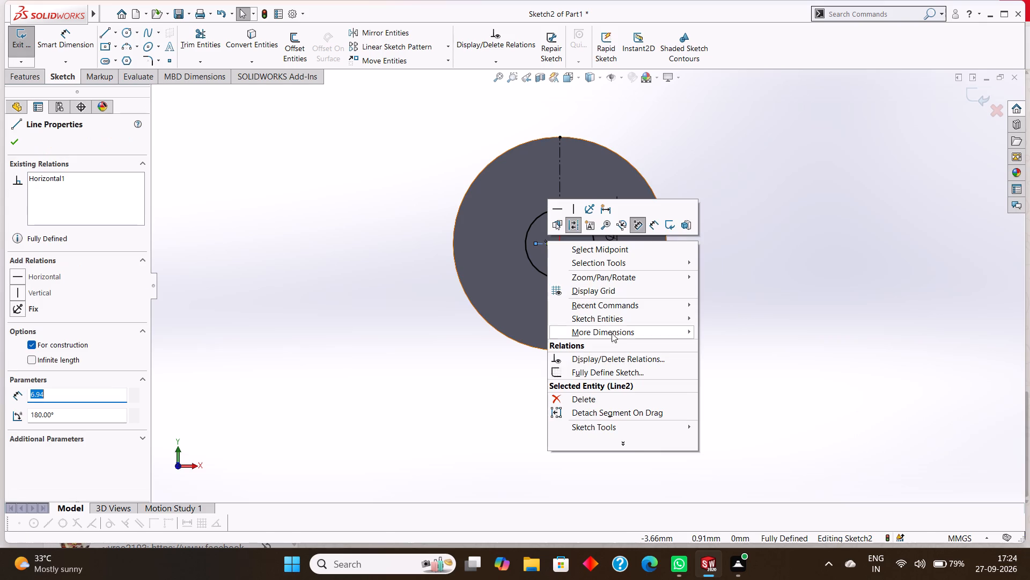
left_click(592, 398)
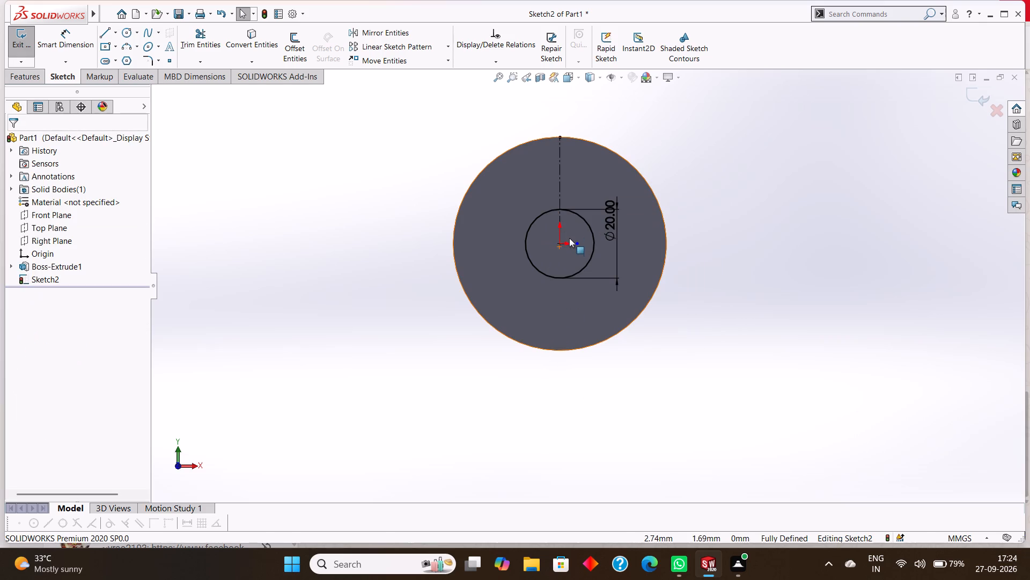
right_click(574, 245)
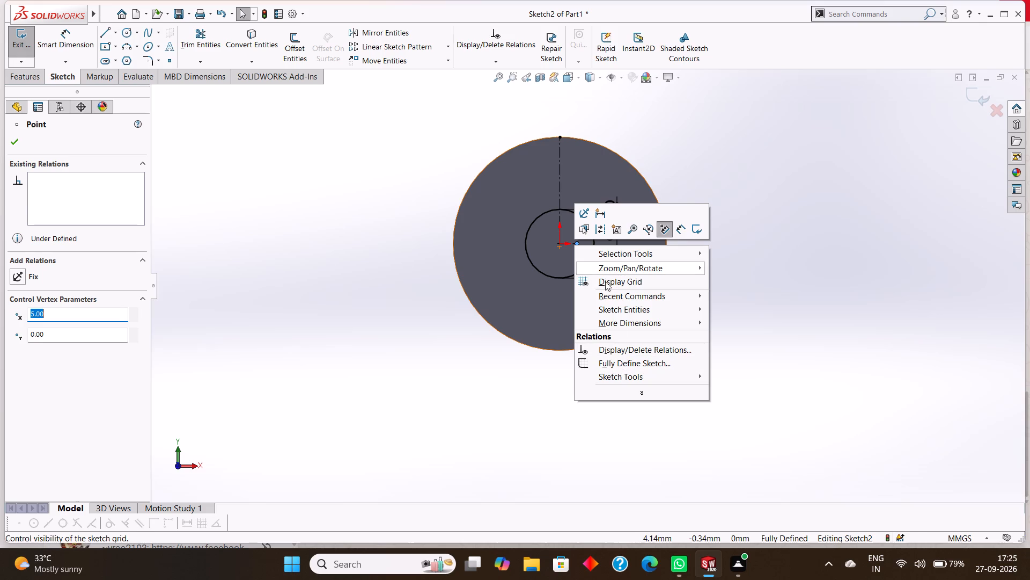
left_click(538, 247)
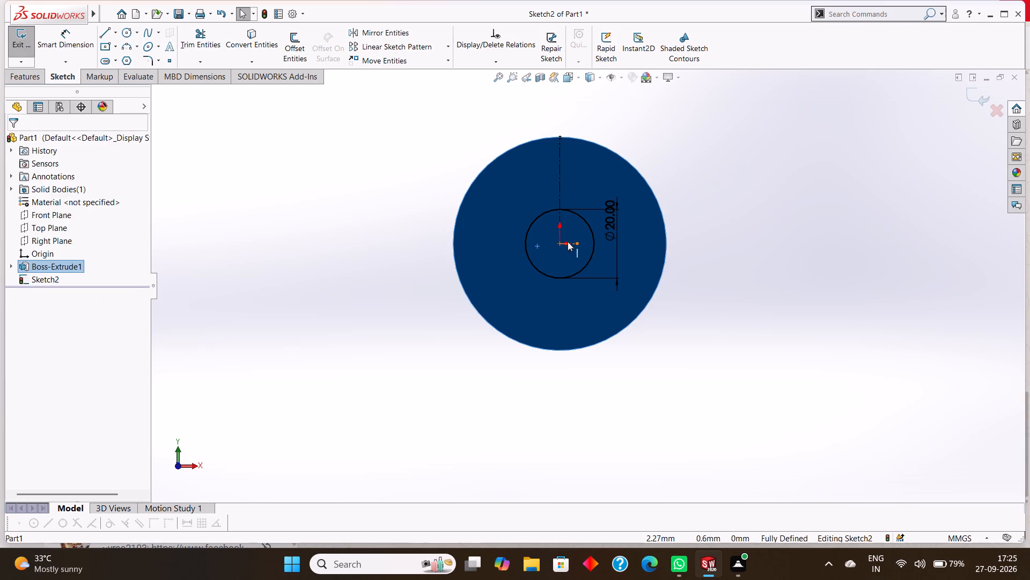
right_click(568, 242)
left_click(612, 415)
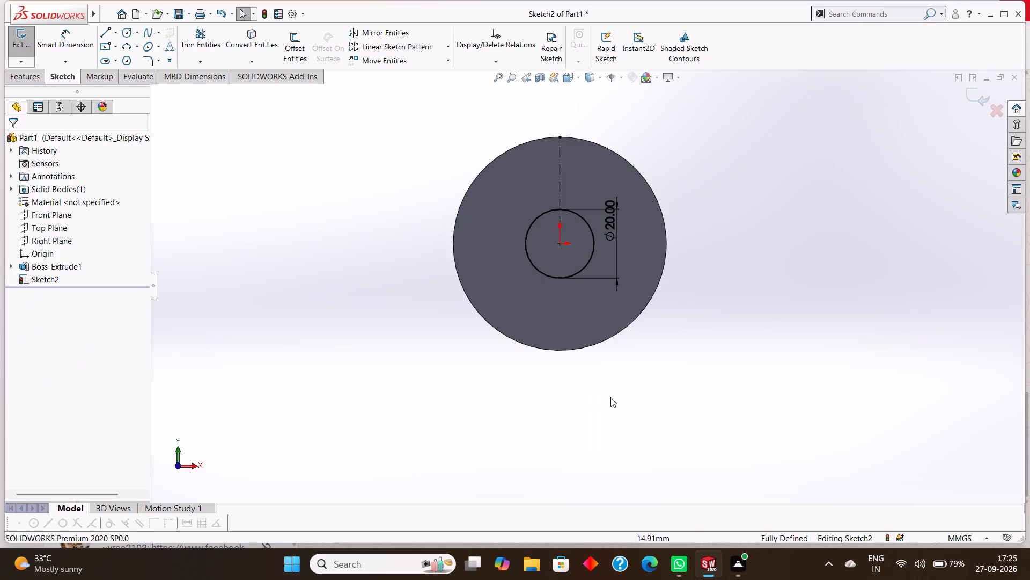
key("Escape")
Cut the 20 mm circle through the disc with Extruded Cut set to Through All.
left_click(37, 82)
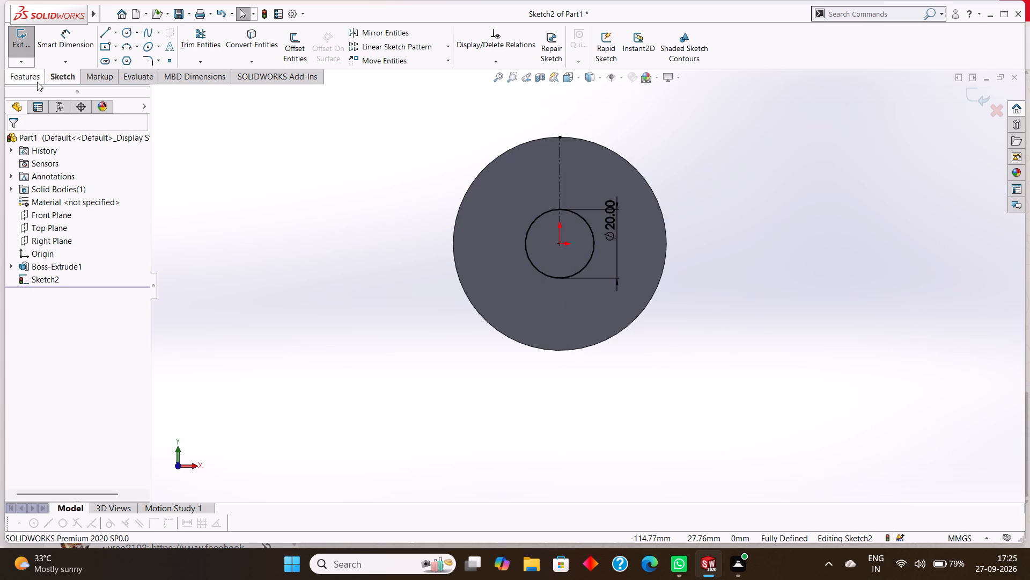
left_click(189, 42)
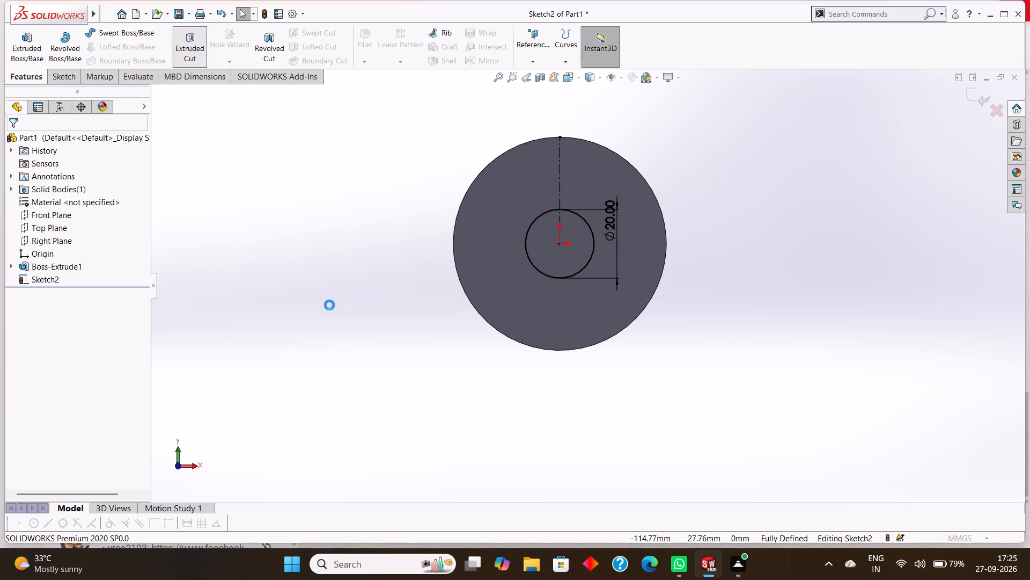
middle_click_drag(343, 316, 343, 317)
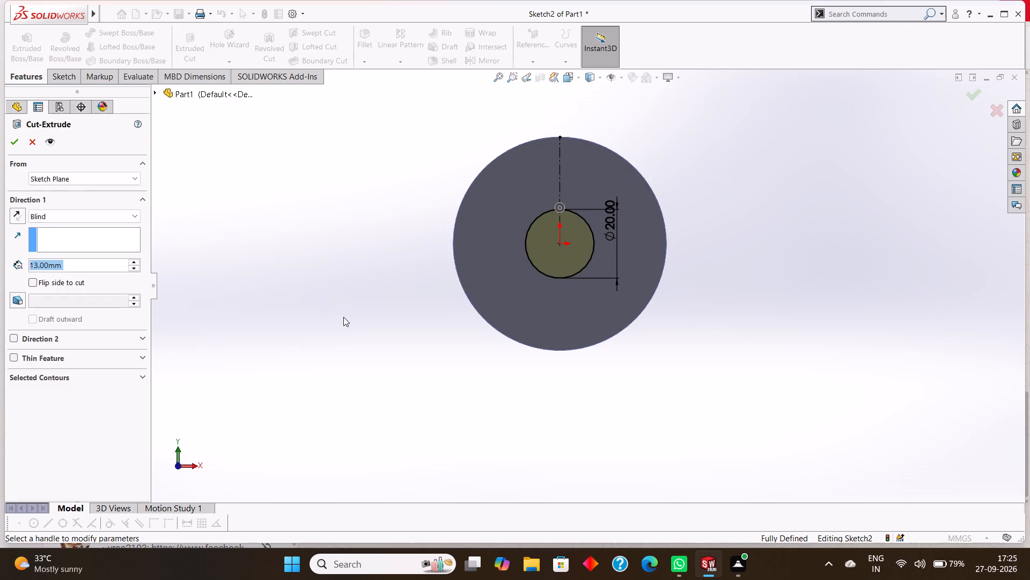
middle_click_drag(343, 317, 373, 164)
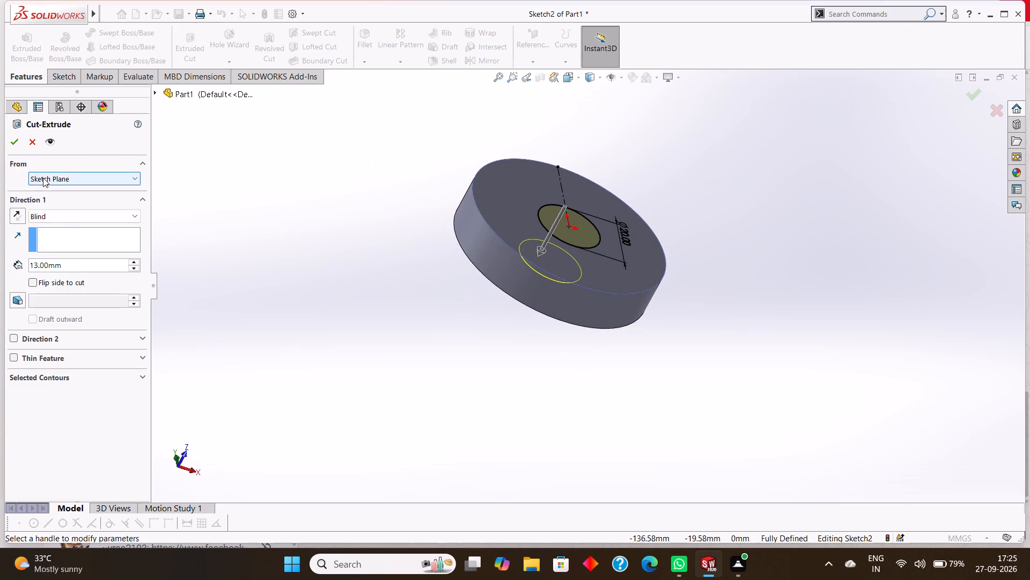
left_click(67, 218)
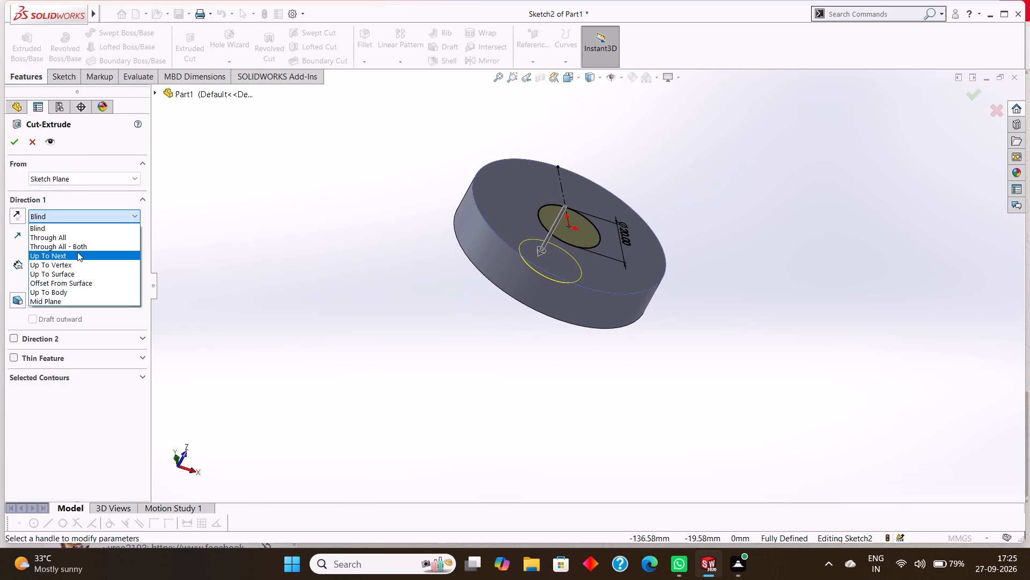
left_click(55, 240)
left_click(10, 139)
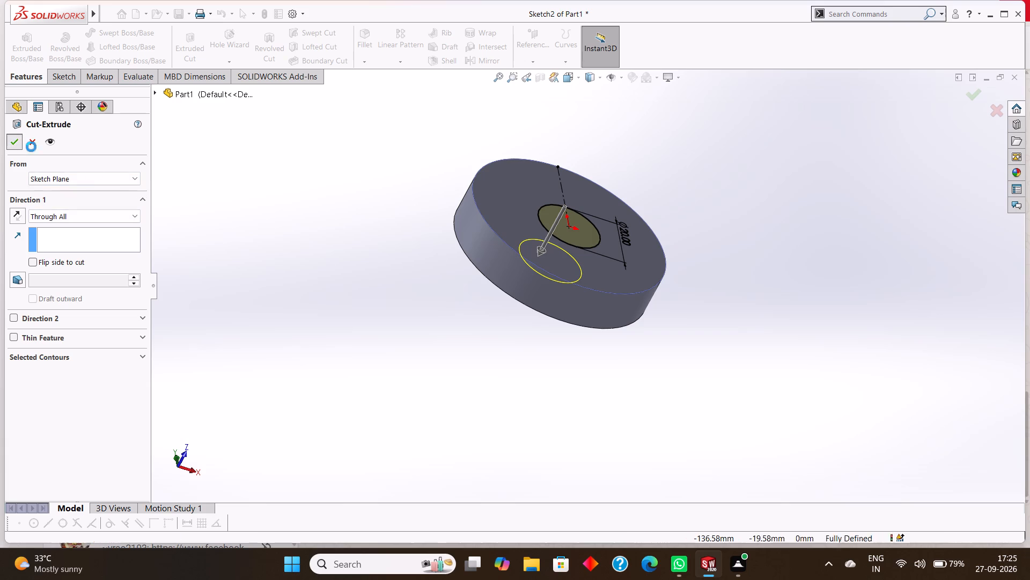
left_click(264, 268)
Start a new sketch on the disc's front face.
left_click(516, 190)
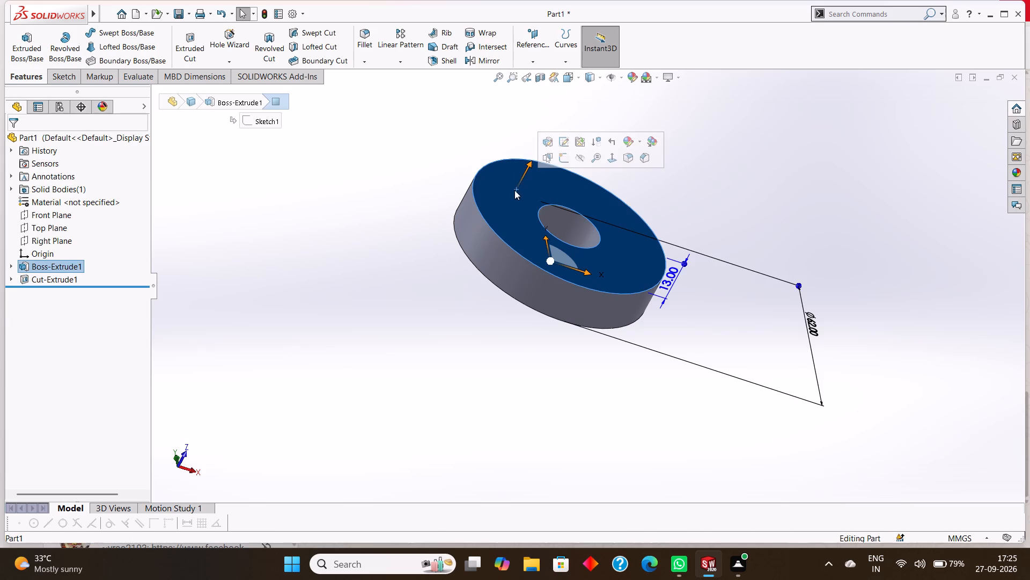
key("ctrl+8")
right_click(539, 183)
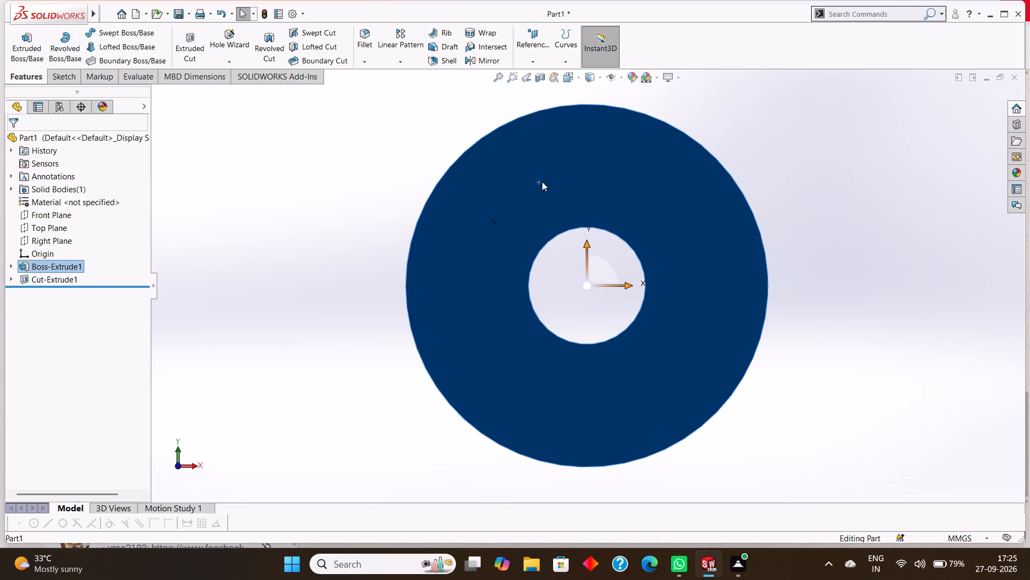
left_click(562, 169)
key("Escape")
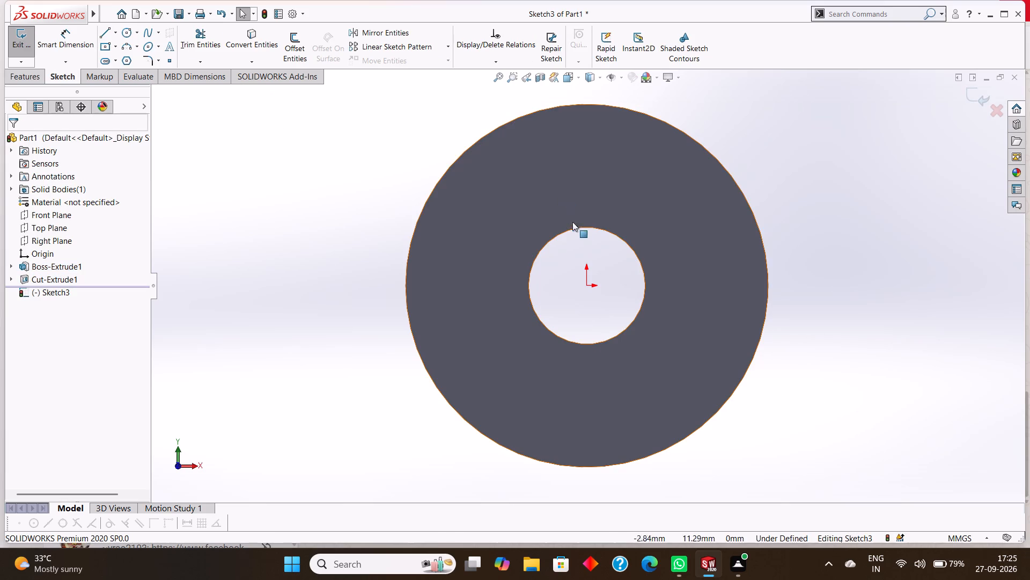
Draw a vertical centerline from the origin up to the top of the disc's outer edge.
left_click(115, 38)
left_click(121, 59)
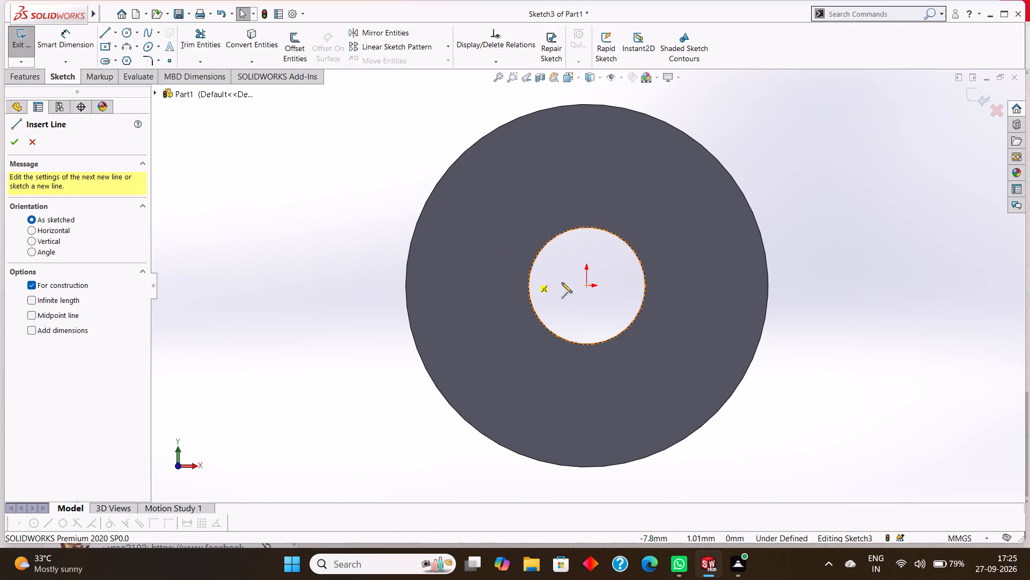
left_click(588, 283)
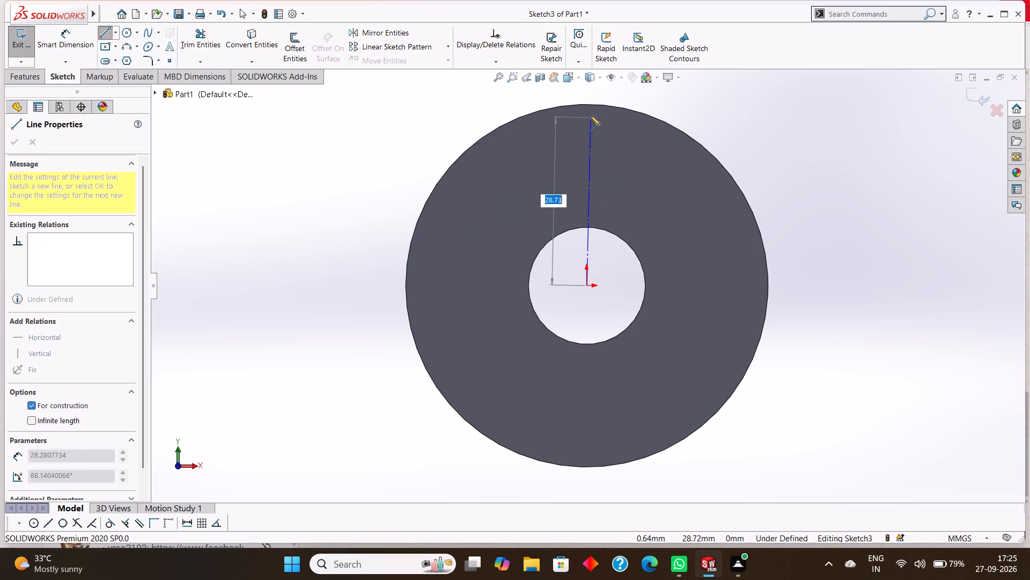
left_click(588, 105)
right_click(665, 98)
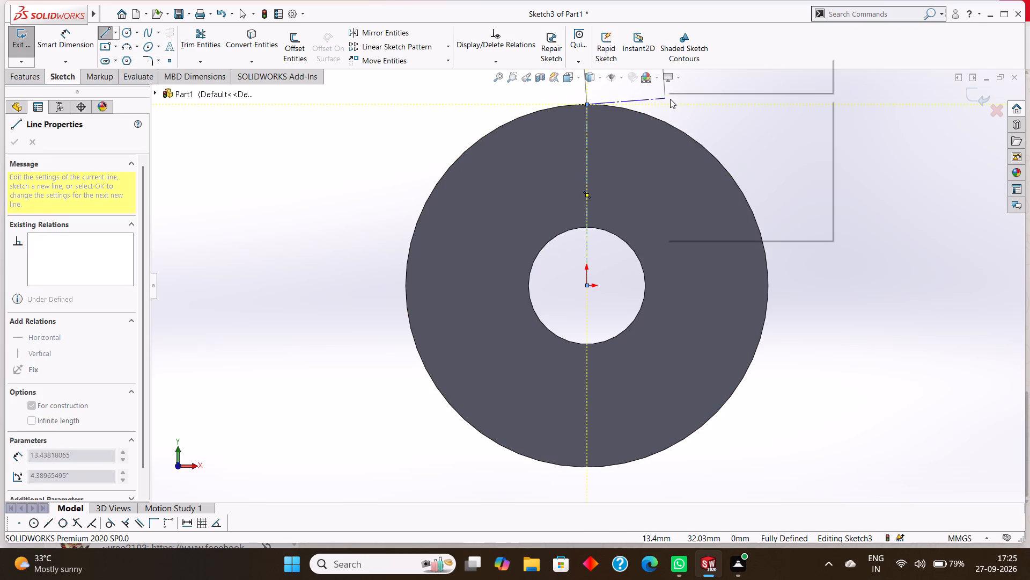
left_click(696, 104)
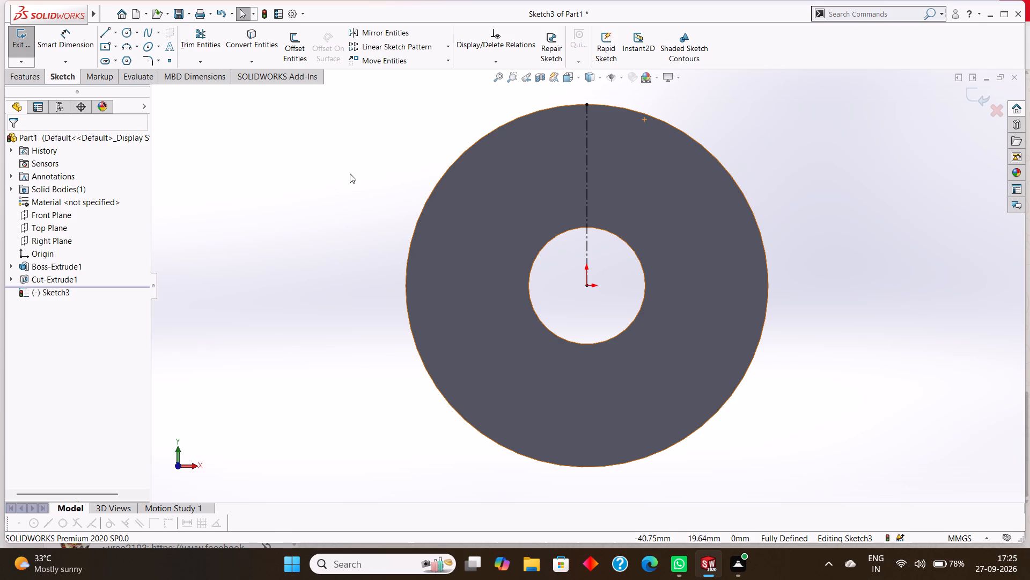
Draw a 15 mm horizontal centerline from the origin toward the disc's left side.
left_click(117, 30)
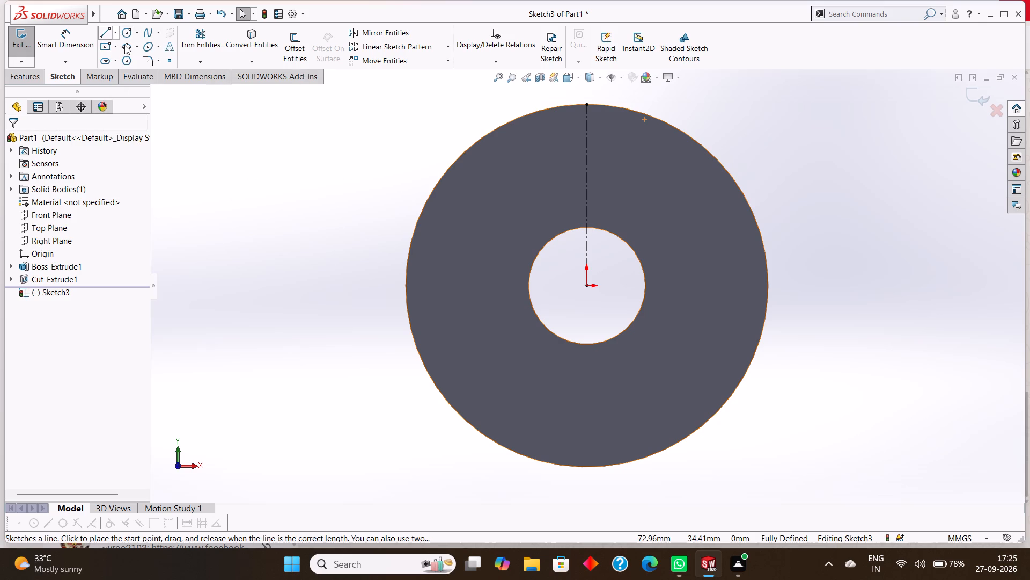
left_click(115, 35)
left_click(114, 35)
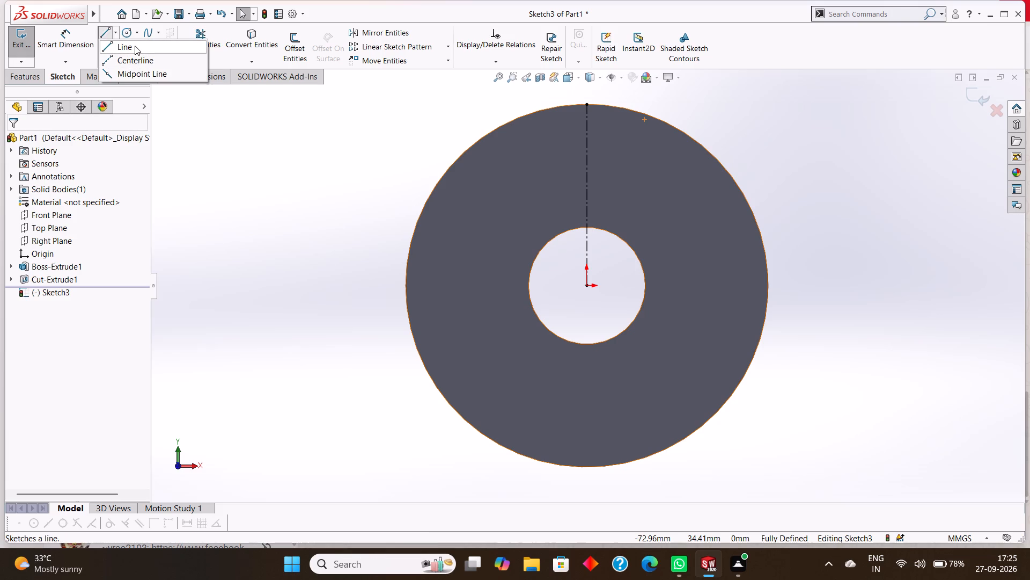
left_click(136, 60)
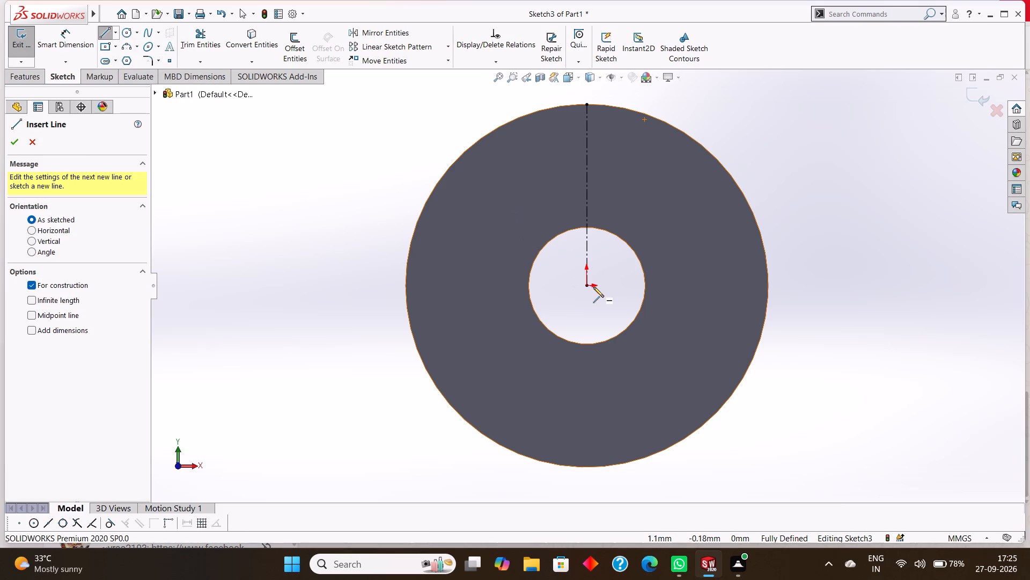
left_click(587, 285)
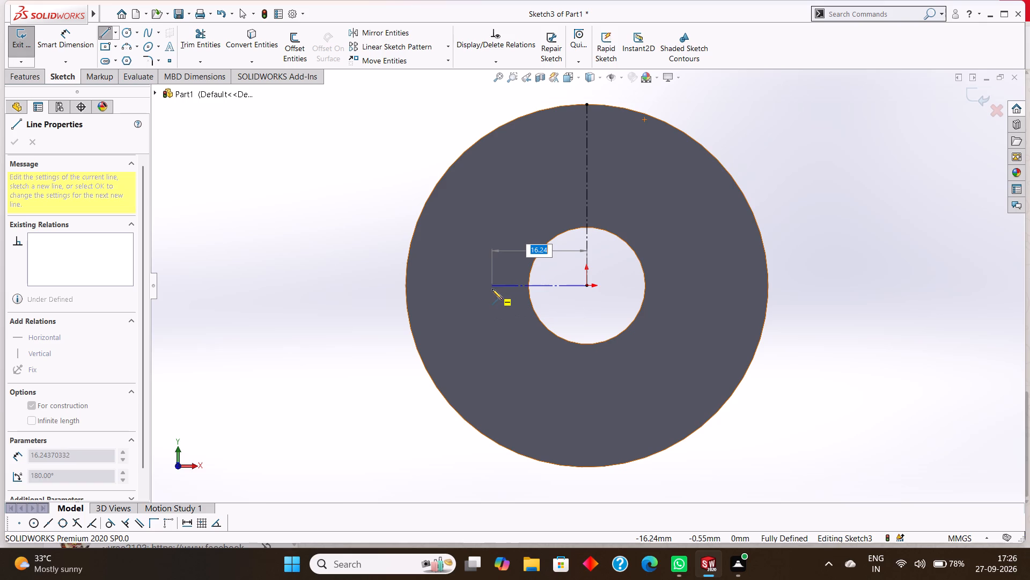
key("1")
key("2")
key("BackSpace")
key("5")
key("Return")
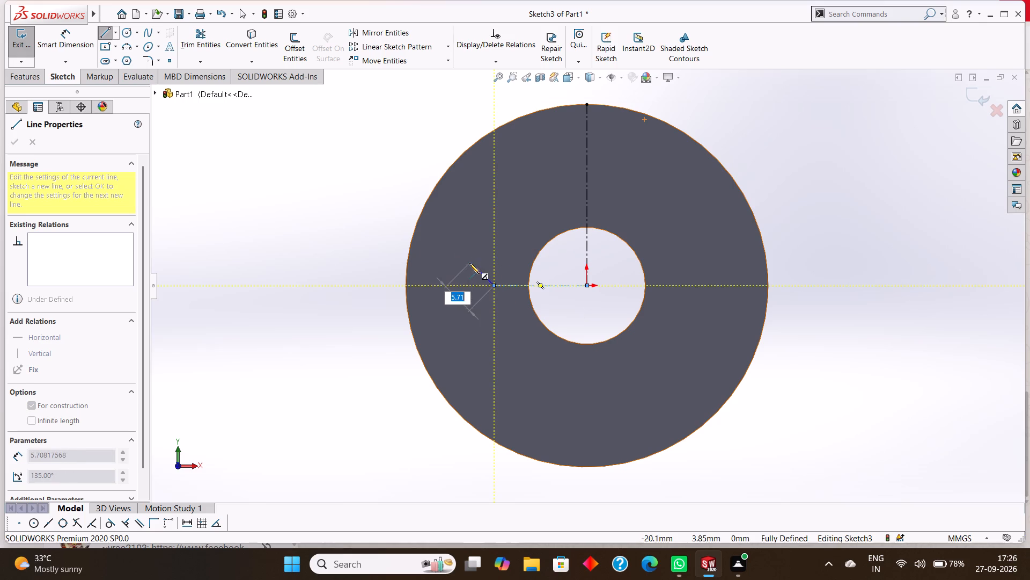
right_click(469, 263)
left_click(486, 270)
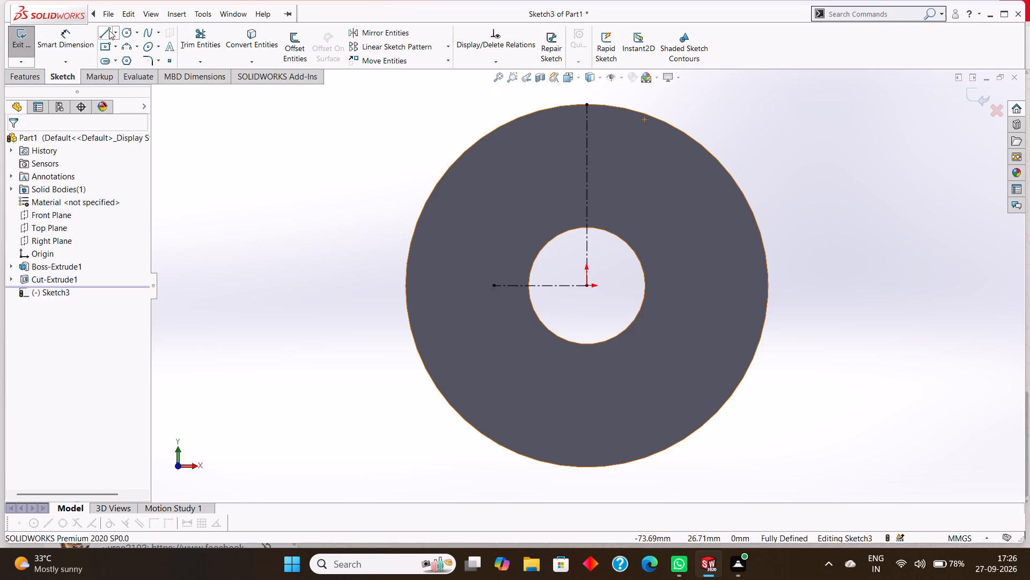
Draw a 15 mm horizontal centerline from the origin toward the disc's right side.
left_click(115, 34)
left_click(123, 56)
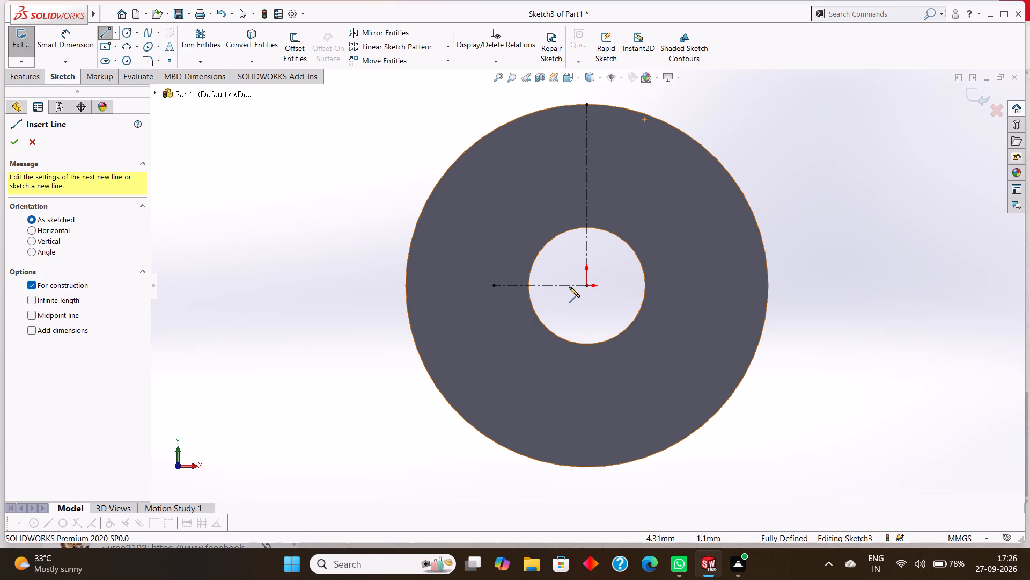
left_click(587, 286)
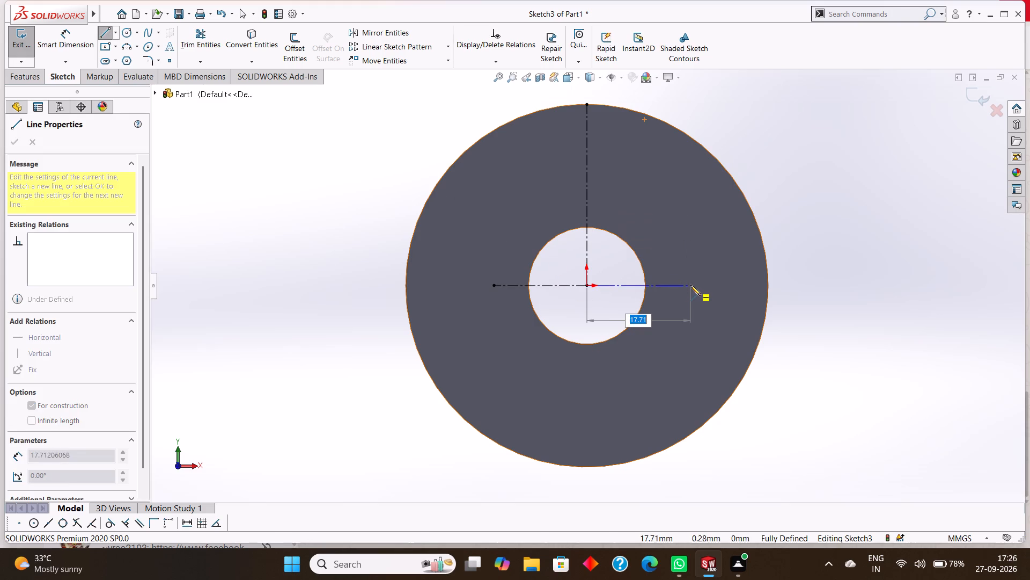
type("15")
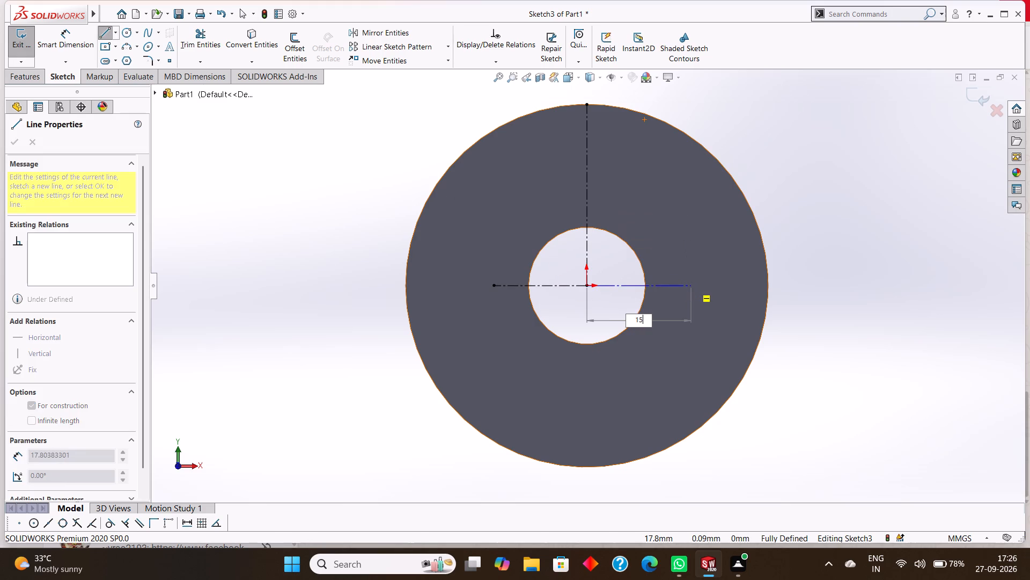
key("Return")
right_click(708, 307)
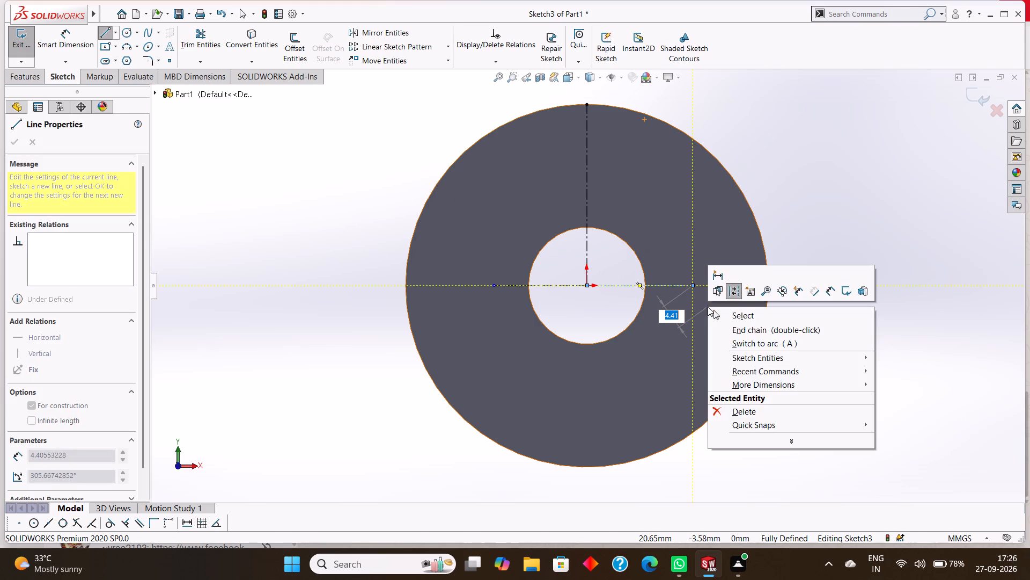
left_click(740, 318)
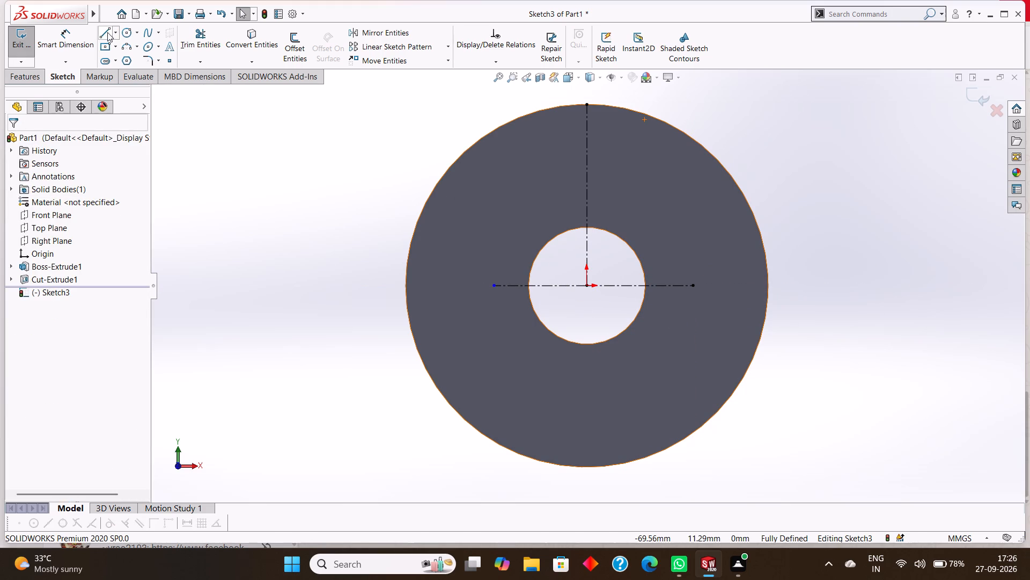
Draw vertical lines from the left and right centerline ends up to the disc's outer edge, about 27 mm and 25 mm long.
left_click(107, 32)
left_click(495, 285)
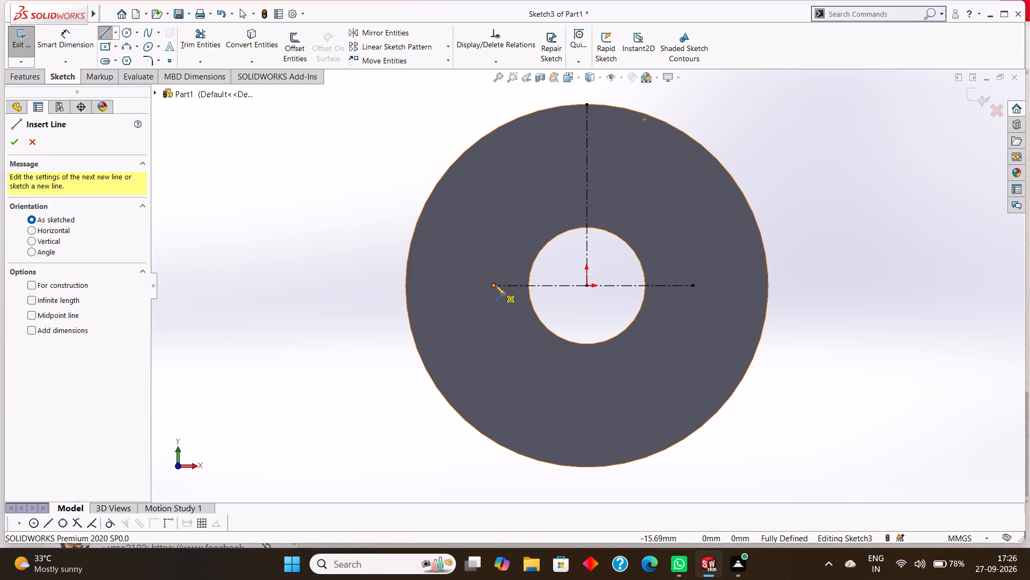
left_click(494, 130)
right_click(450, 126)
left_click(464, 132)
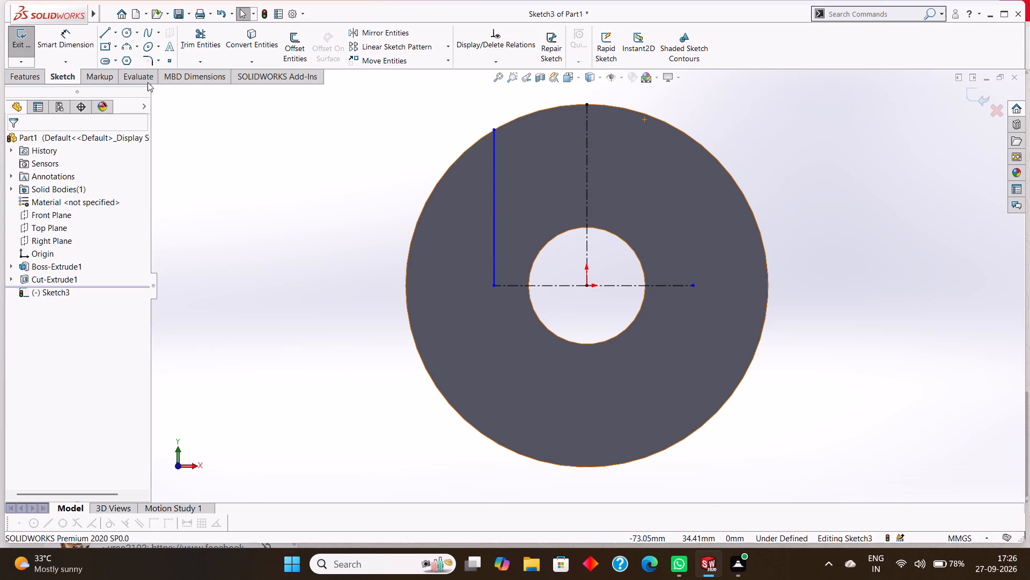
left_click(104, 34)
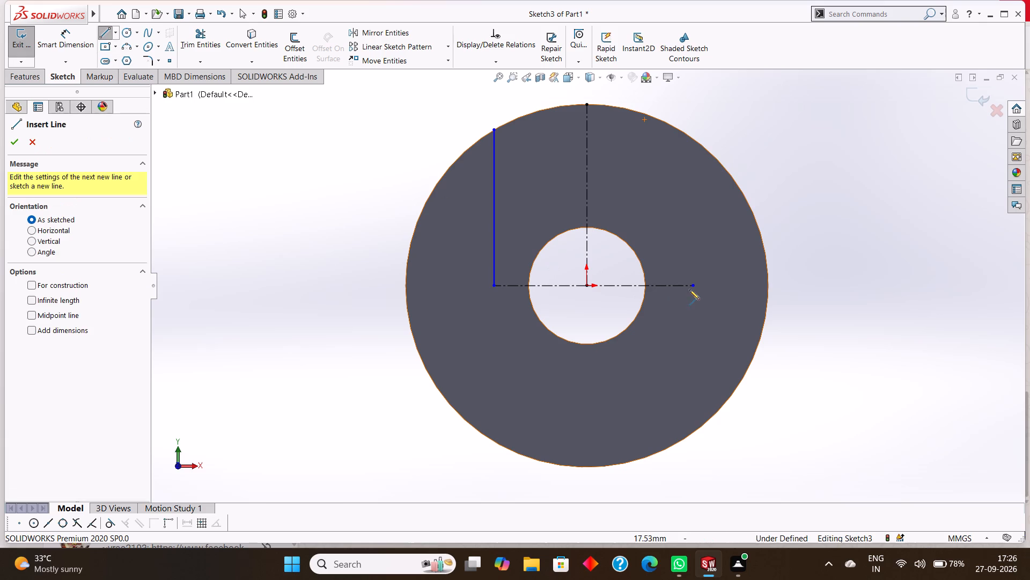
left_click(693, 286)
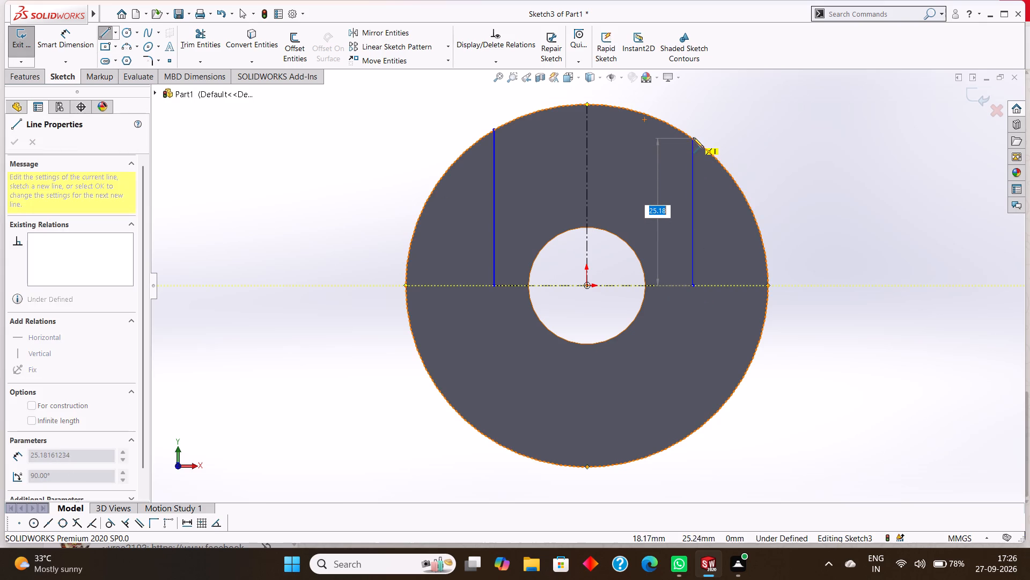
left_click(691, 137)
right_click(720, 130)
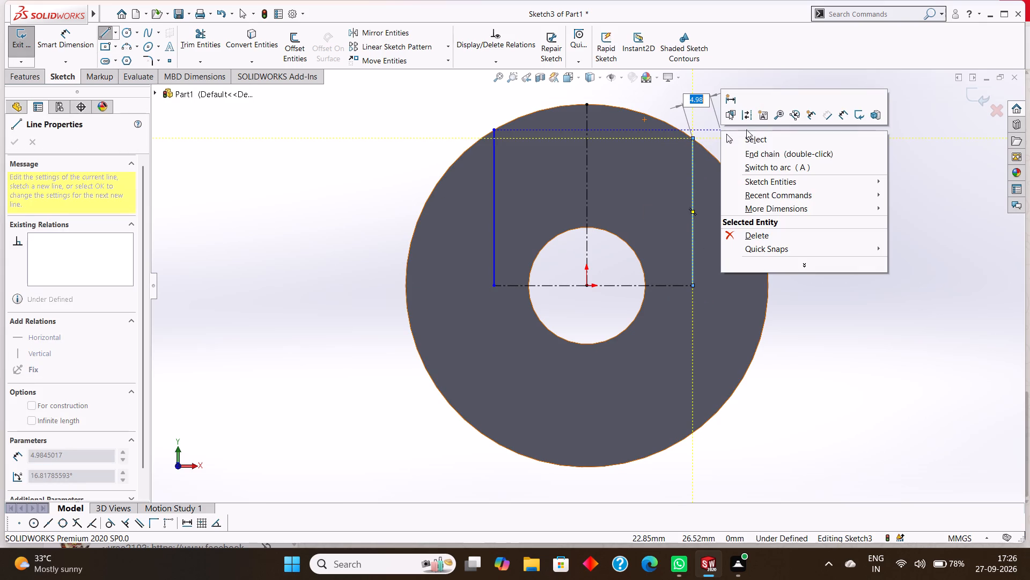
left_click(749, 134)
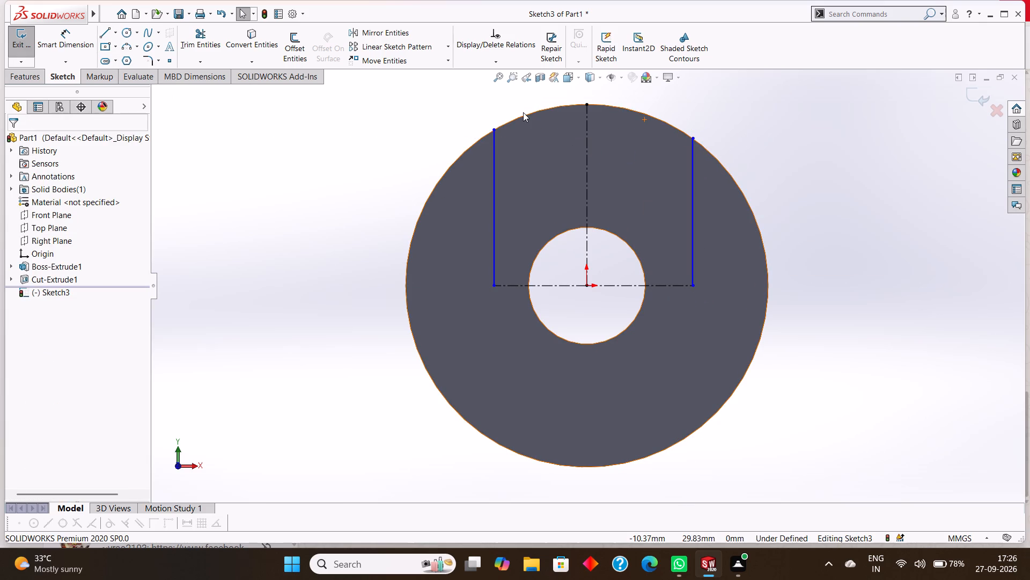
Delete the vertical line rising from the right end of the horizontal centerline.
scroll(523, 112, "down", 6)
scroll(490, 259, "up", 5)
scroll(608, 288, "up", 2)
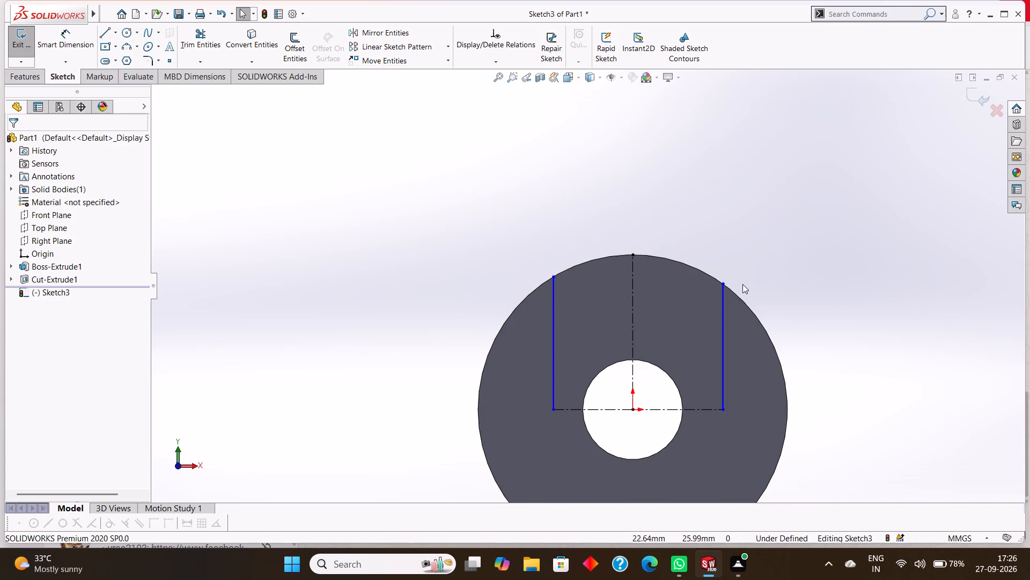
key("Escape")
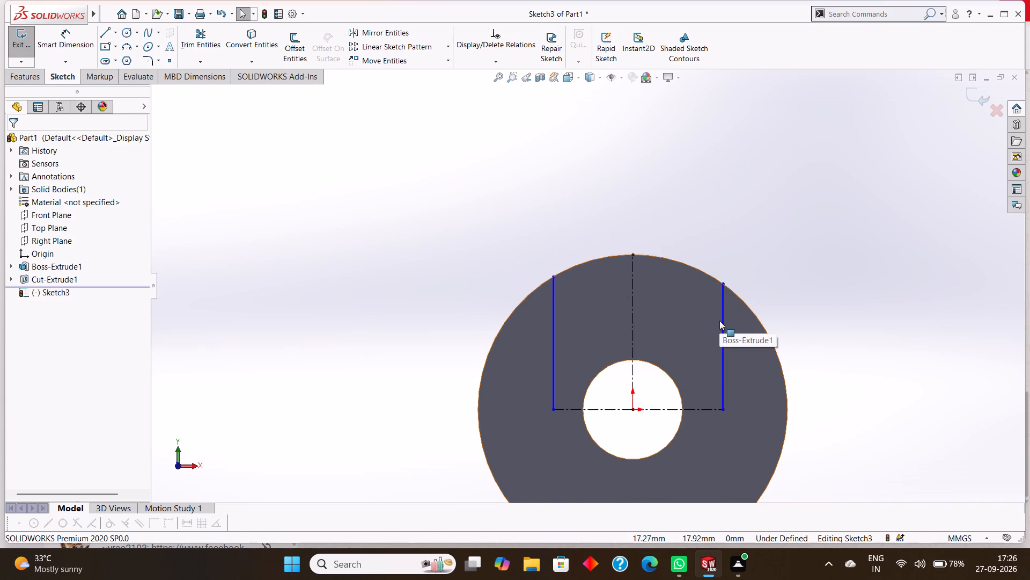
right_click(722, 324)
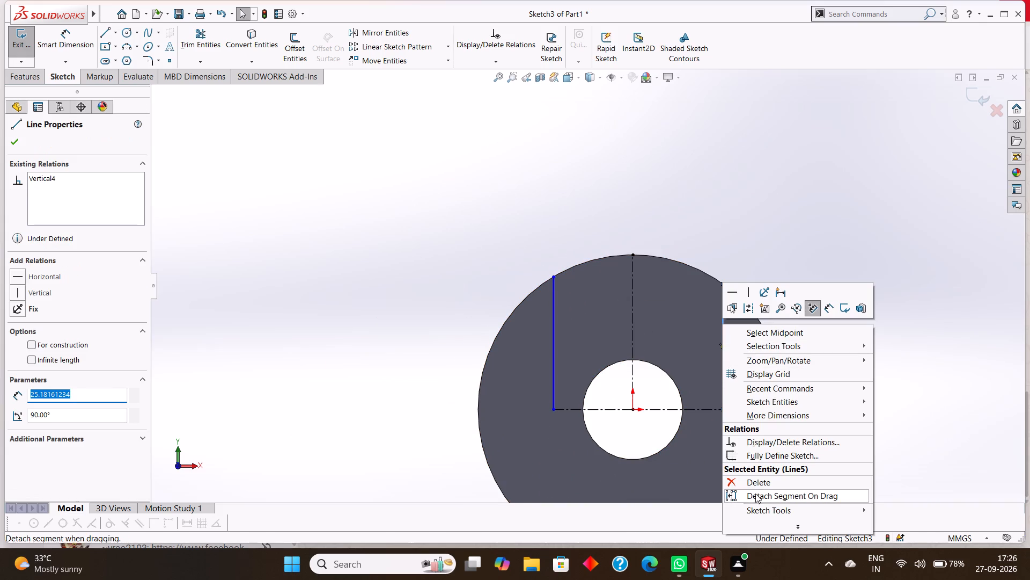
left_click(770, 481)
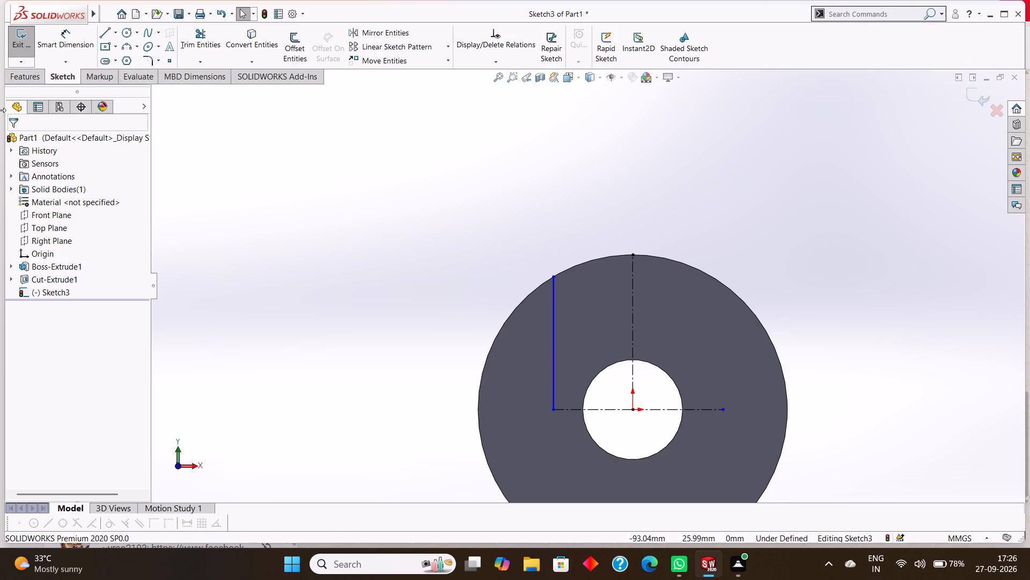
Draw a vertical line about 36 mm long from the right centerline end, extending past the disc's outer edge.
left_click(104, 35)
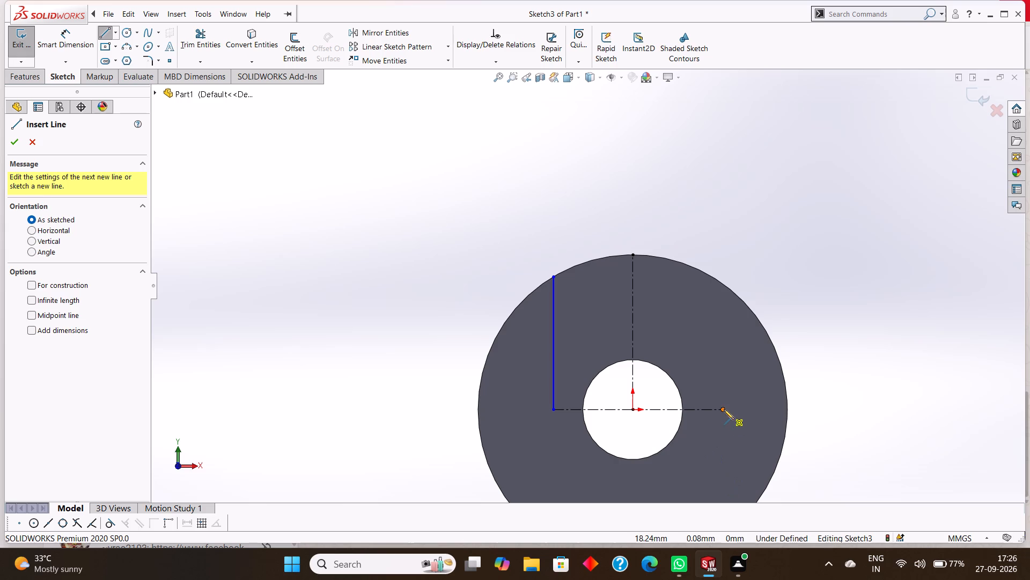
left_click(724, 409)
left_click(724, 231)
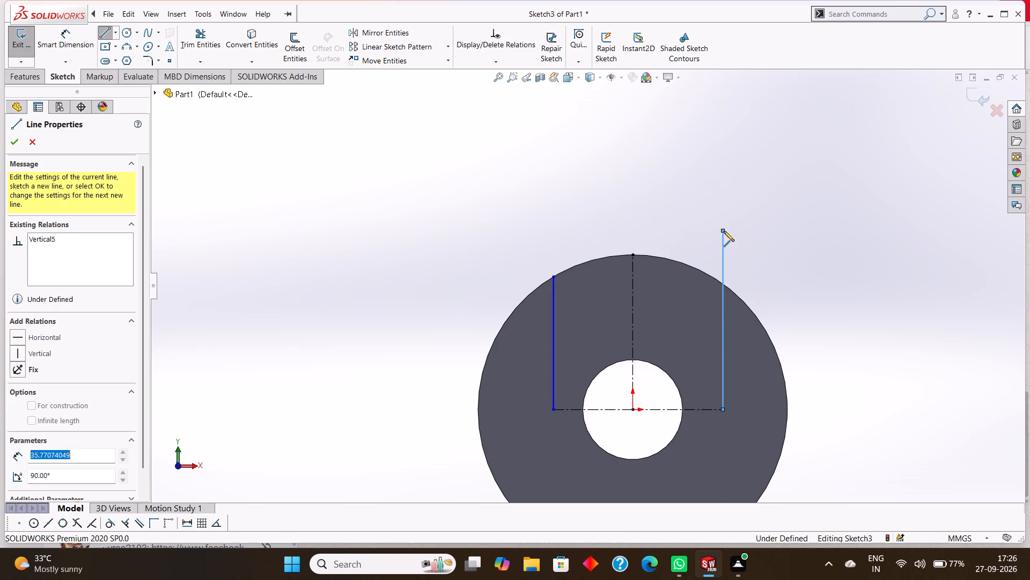
right_click(775, 229)
left_click(793, 230)
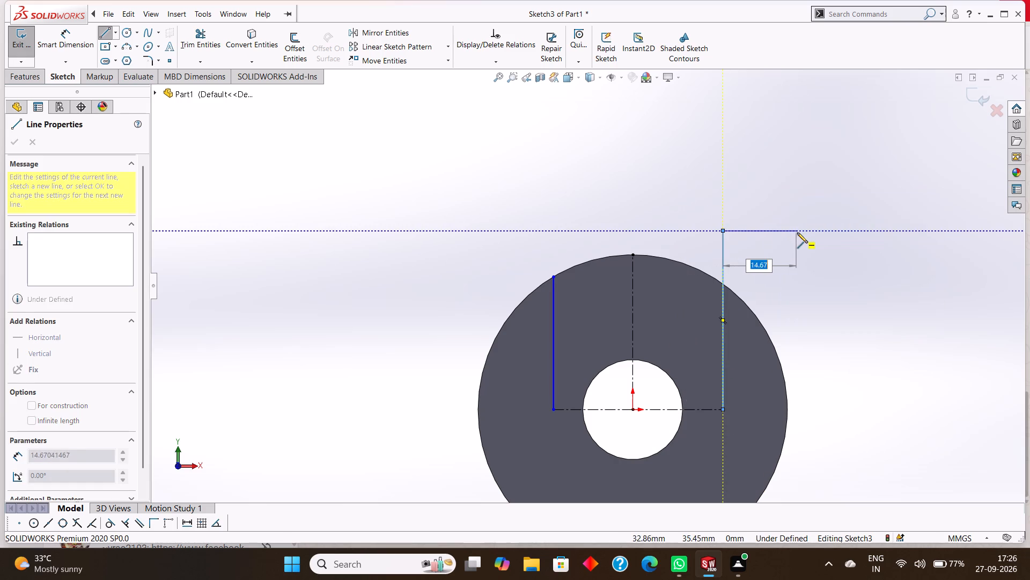
right_click(797, 233)
left_click(815, 237)
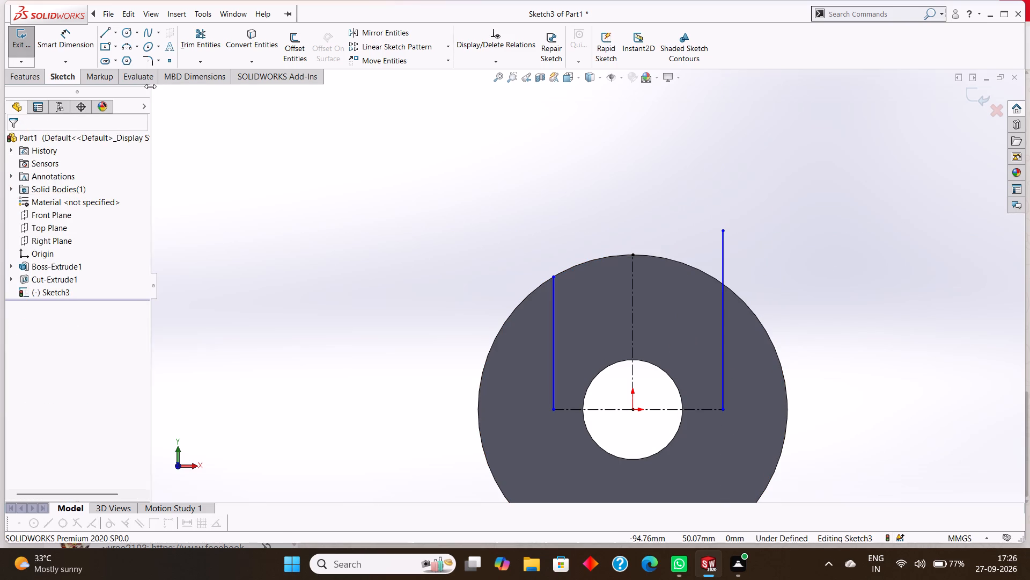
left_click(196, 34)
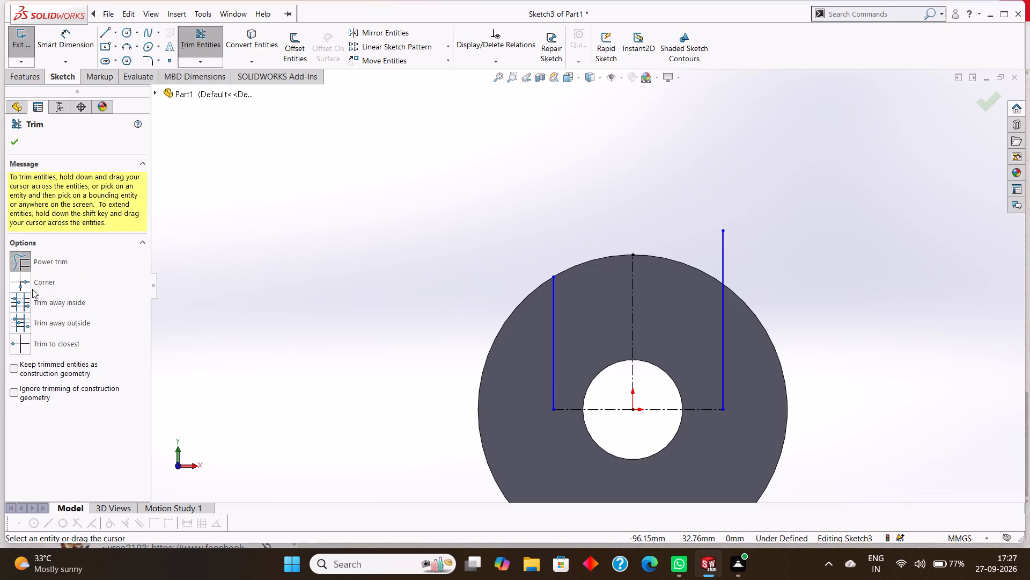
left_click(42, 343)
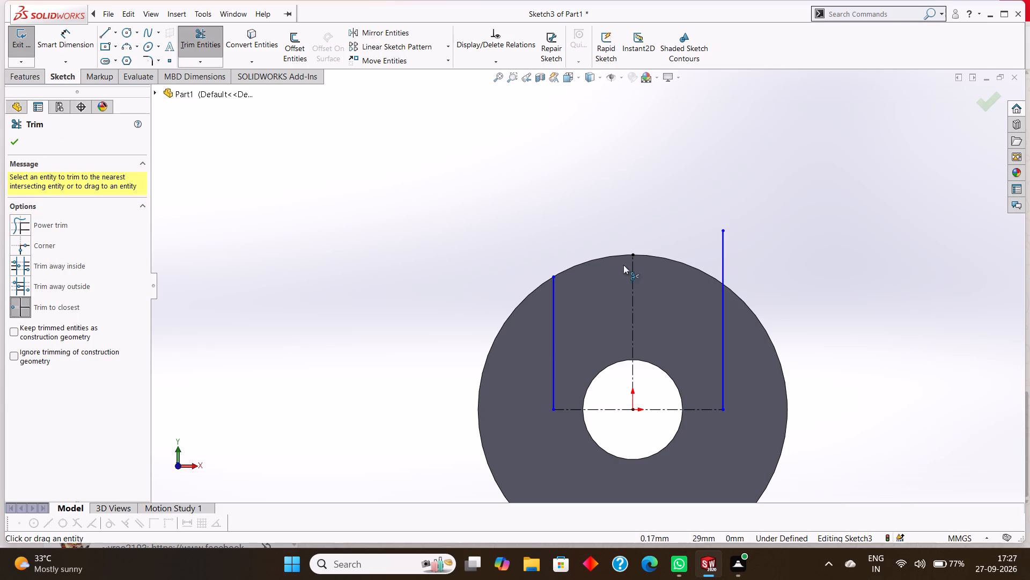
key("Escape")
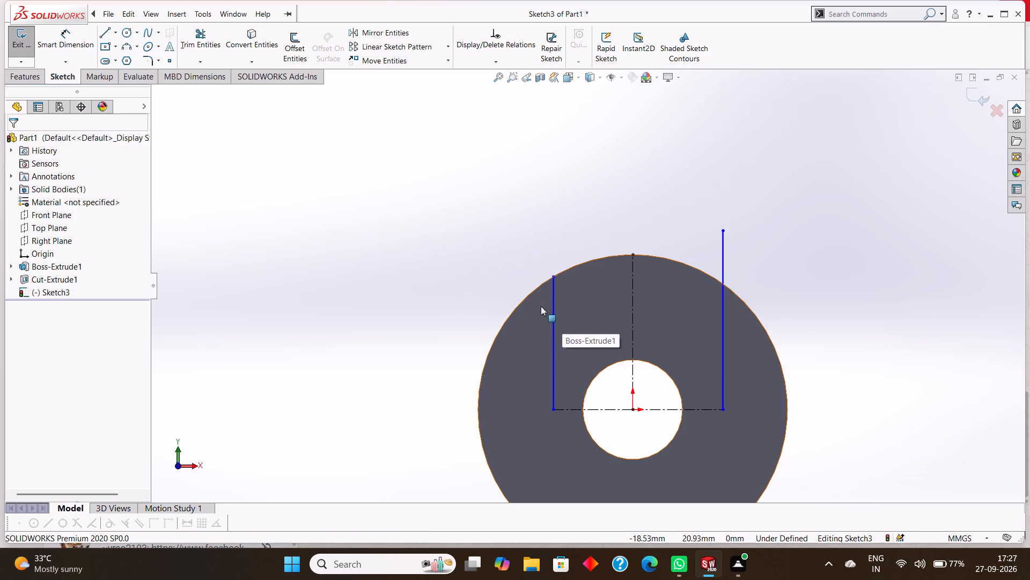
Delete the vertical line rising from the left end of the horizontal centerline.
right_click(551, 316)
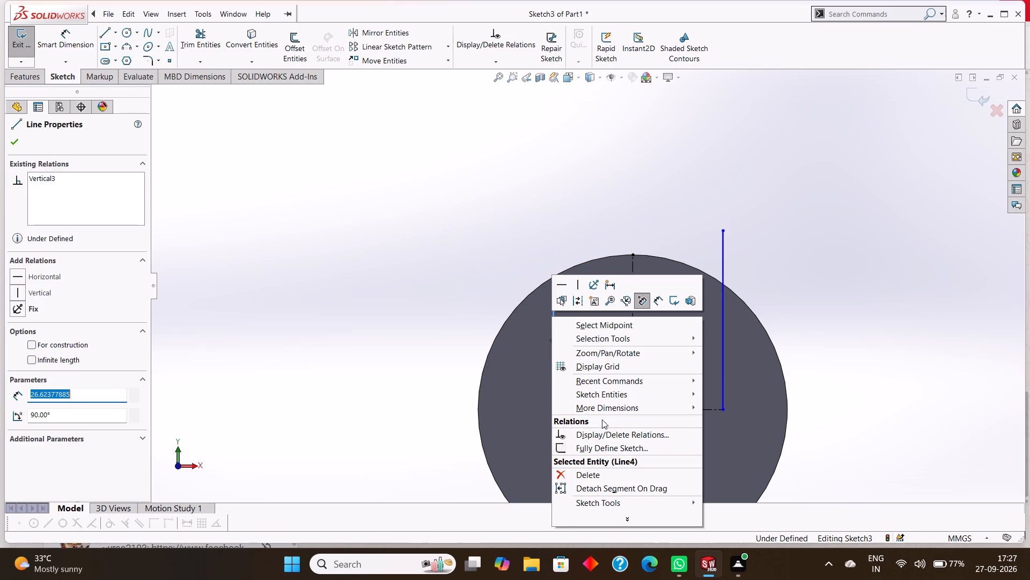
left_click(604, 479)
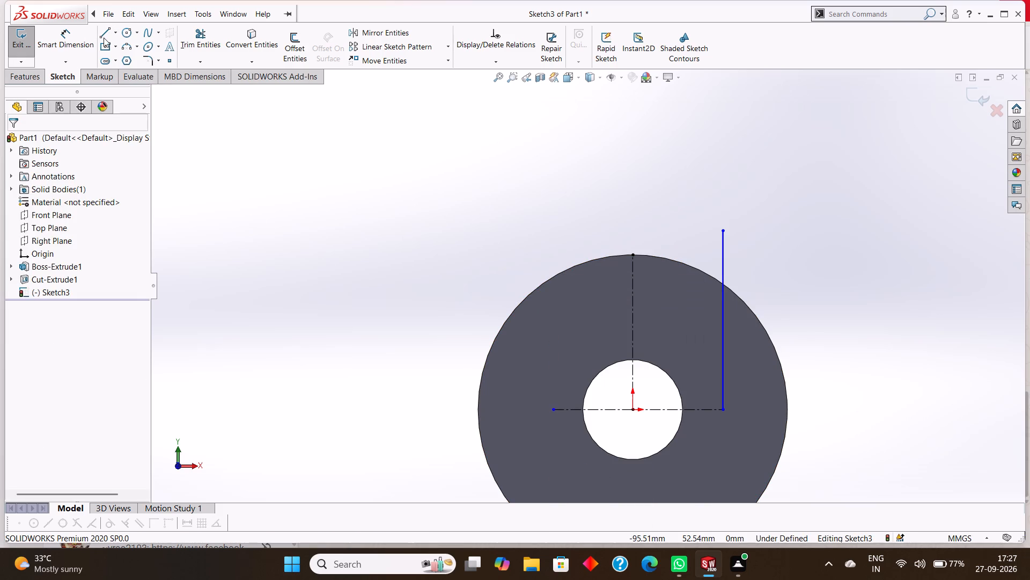
Draw a vertical line about 36 mm long from the left centerline end, extending past the disc's outer edge.
left_click(104, 37)
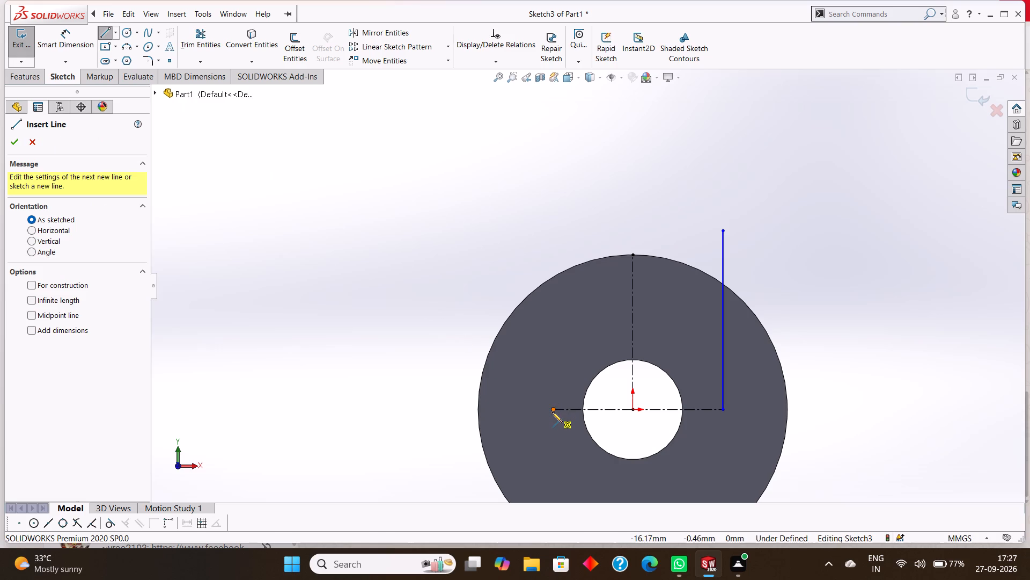
left_click(552, 412)
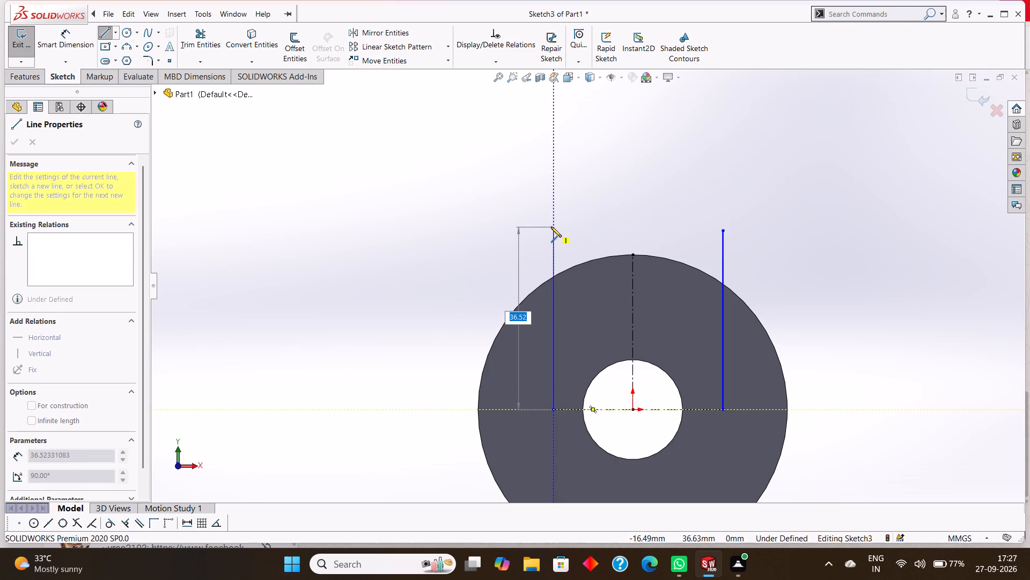
left_click(554, 231)
right_click(496, 221)
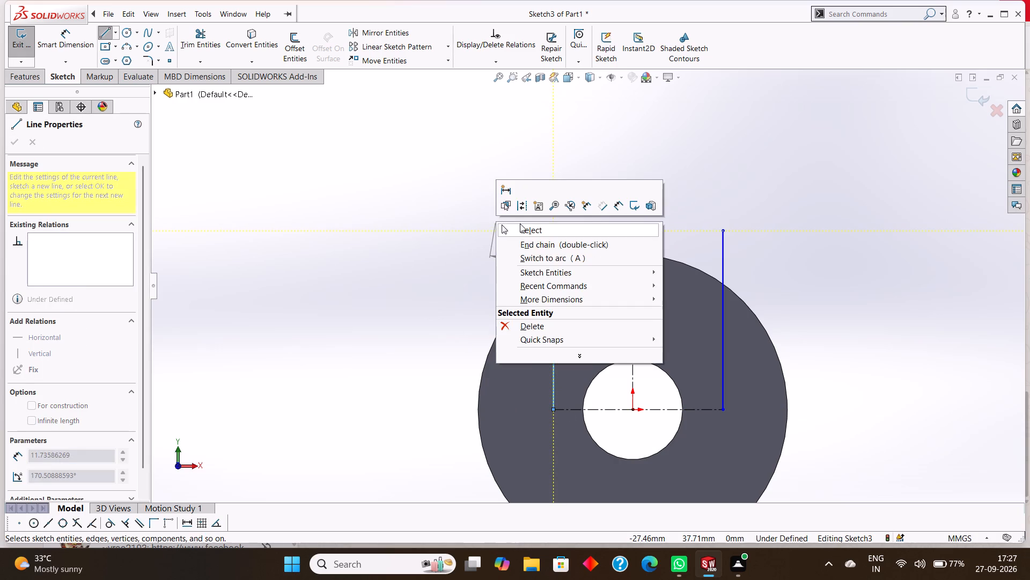
left_click(520, 223)
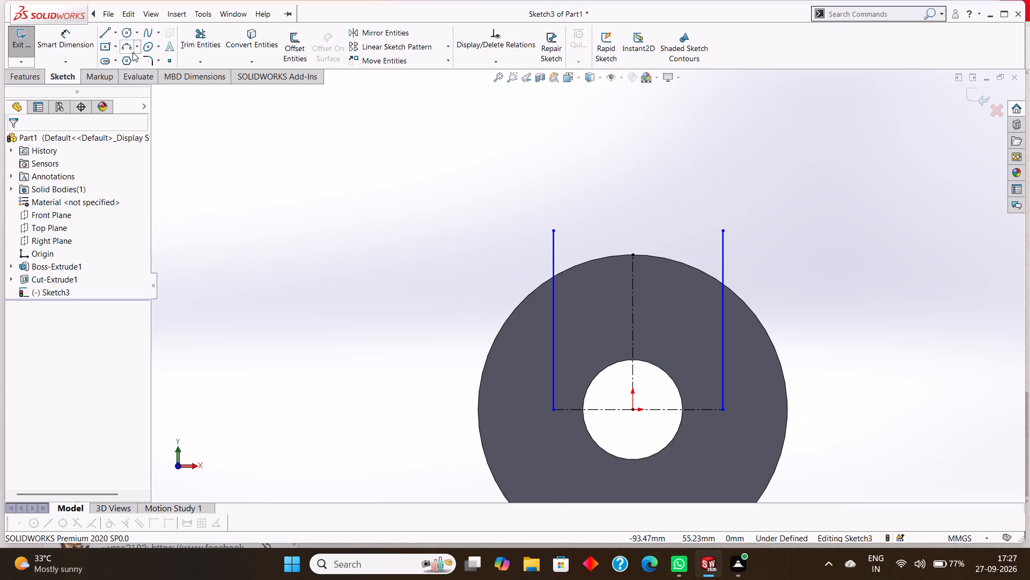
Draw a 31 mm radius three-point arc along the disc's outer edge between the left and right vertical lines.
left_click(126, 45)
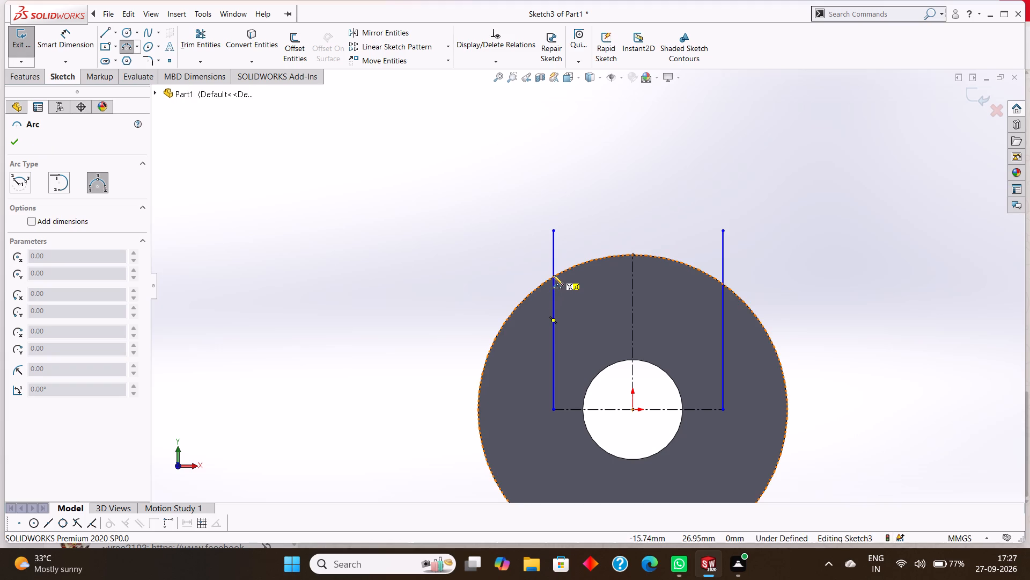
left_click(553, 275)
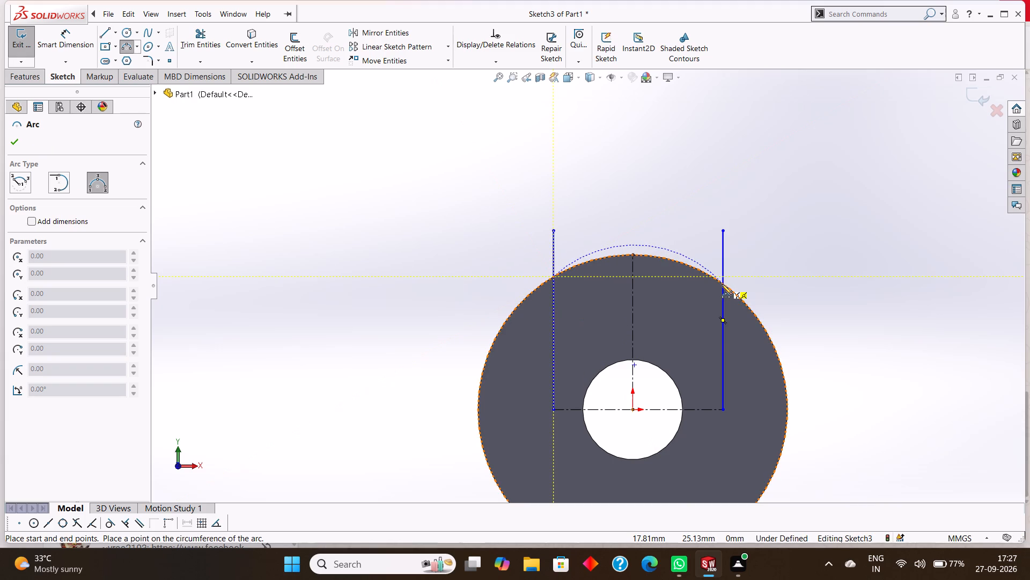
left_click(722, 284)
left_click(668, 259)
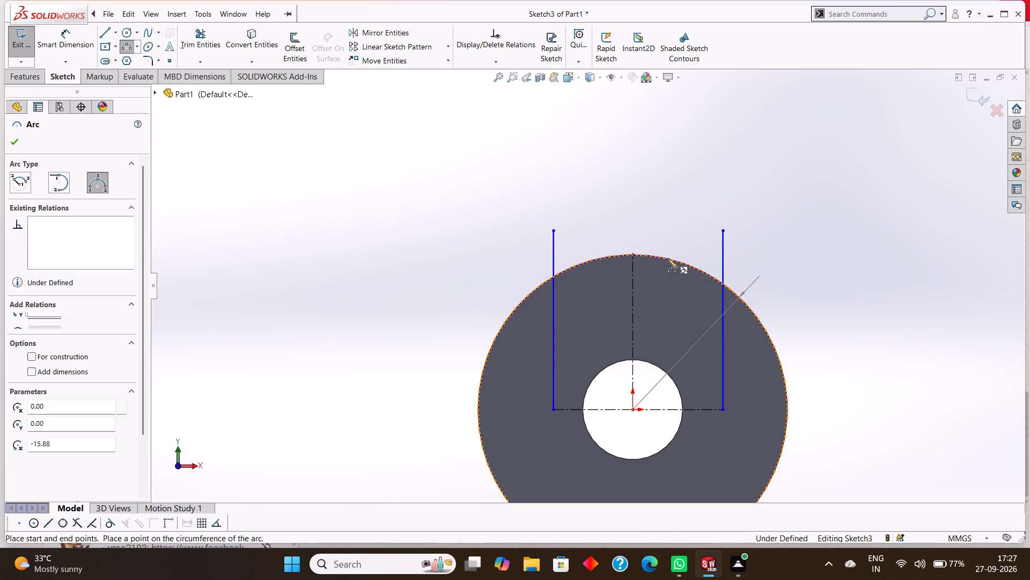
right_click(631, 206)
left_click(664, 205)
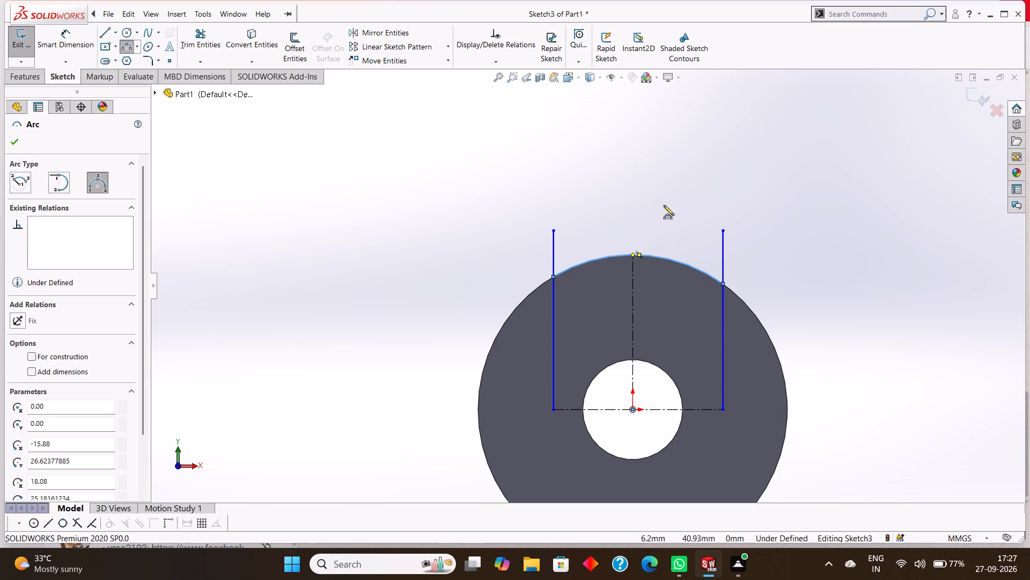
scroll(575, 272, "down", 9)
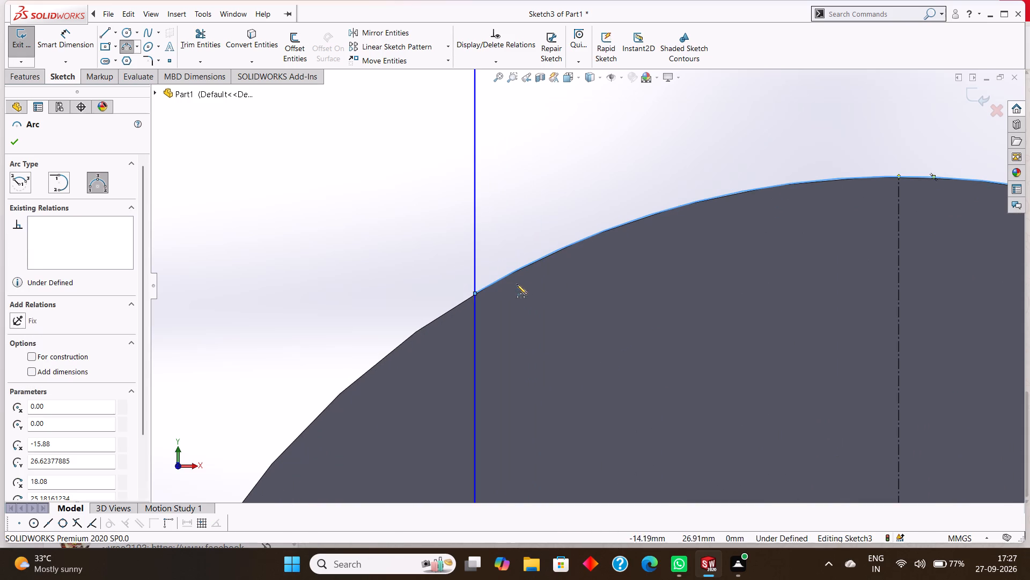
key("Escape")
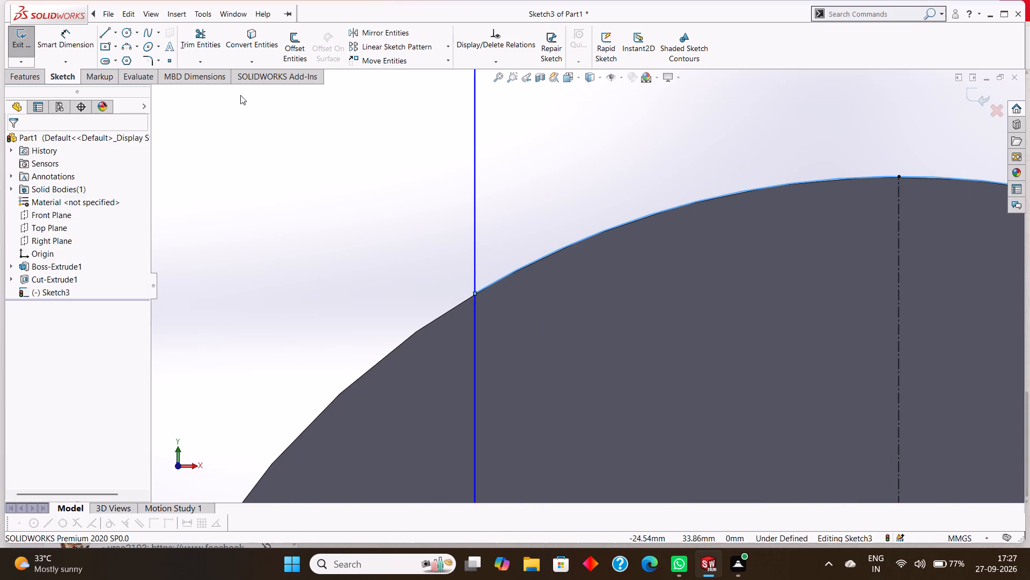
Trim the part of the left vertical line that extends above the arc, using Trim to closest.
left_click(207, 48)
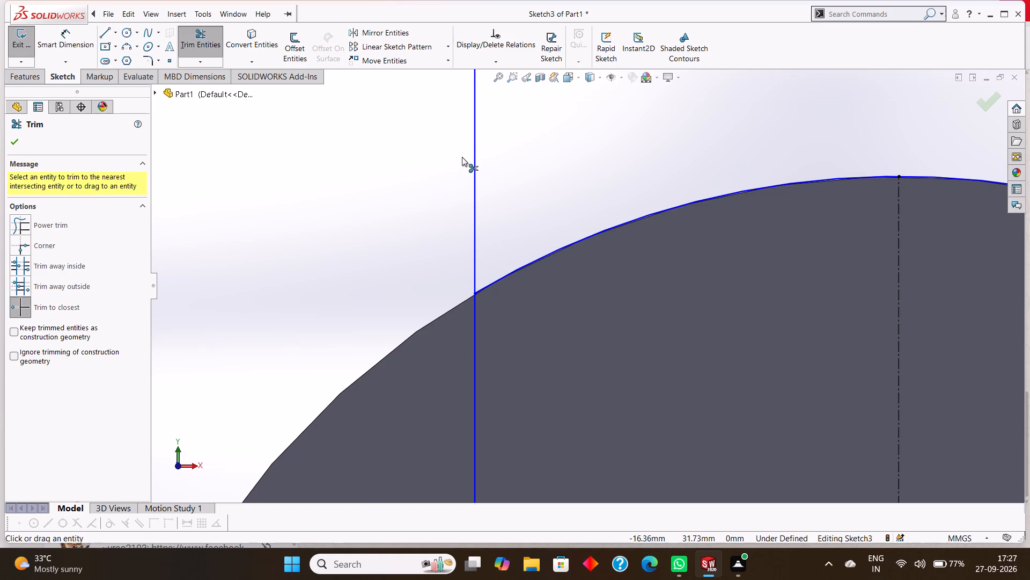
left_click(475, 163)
Examine the corner where the arc meets the trimmed left vertical line at the disc's edge.
scroll(475, 163, "up", 8)
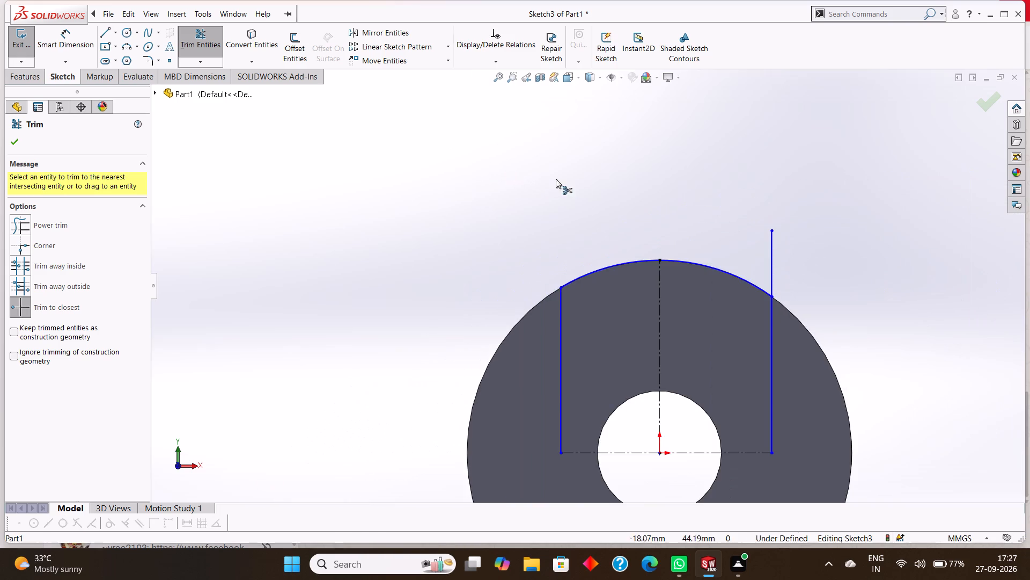
scroll(585, 202, "down", 5)
scroll(596, 257, "down", 6)
scroll(578, 307, "up", 6)
scroll(580, 440, "down", 2)
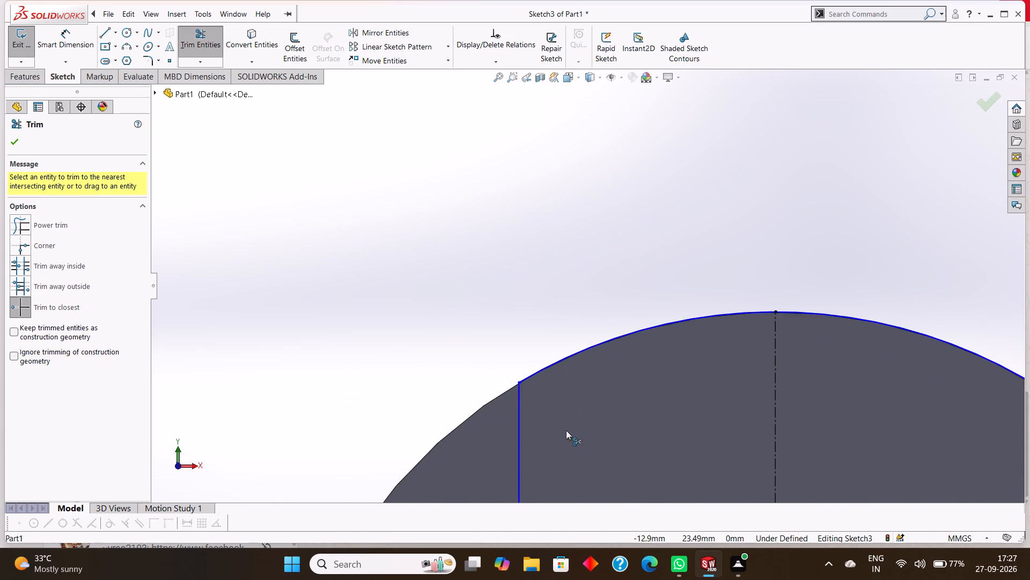
scroll(566, 430, "down", 3)
scroll(501, 344, "down", 4)
scroll(506, 284, "down", 3)
scroll(535, 274, "up", 2)
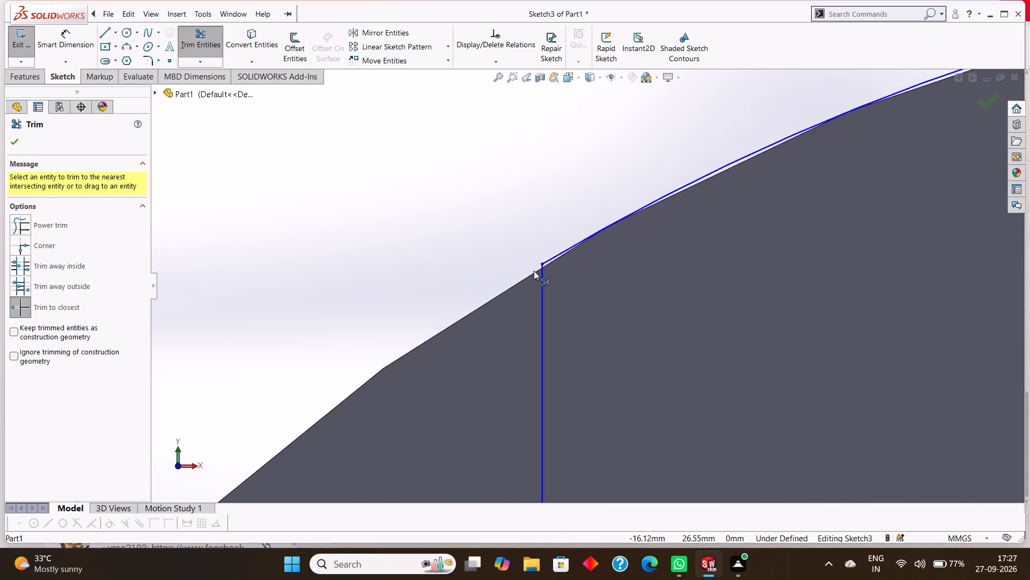
scroll(534, 271, "up", 7)
scroll(641, 314, "up", 6)
key("Escape")
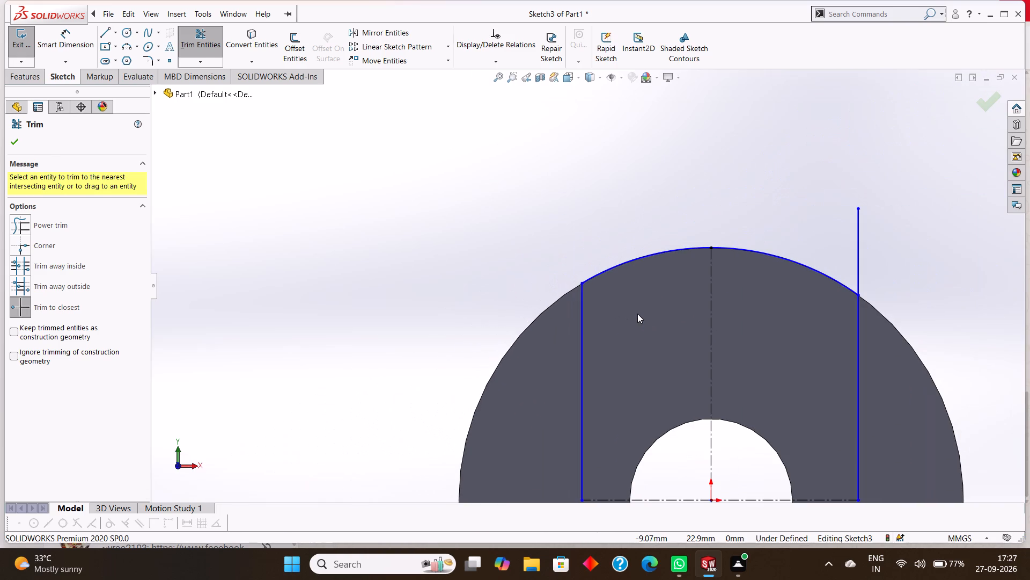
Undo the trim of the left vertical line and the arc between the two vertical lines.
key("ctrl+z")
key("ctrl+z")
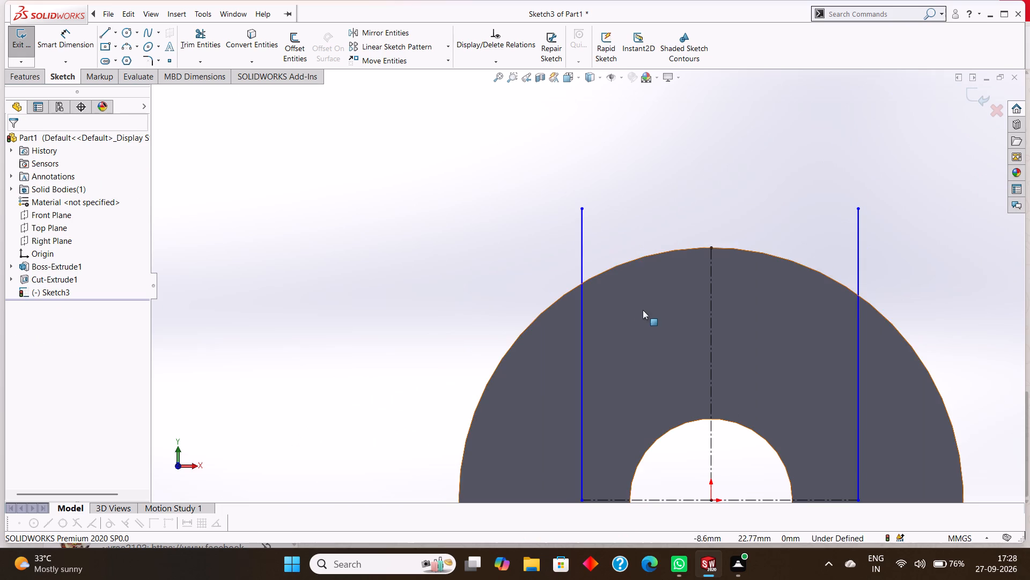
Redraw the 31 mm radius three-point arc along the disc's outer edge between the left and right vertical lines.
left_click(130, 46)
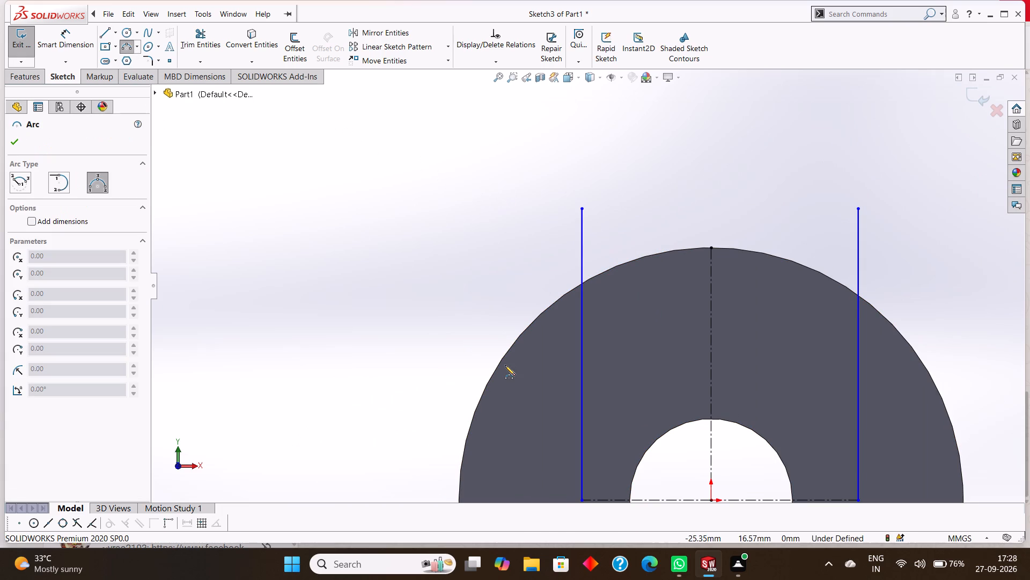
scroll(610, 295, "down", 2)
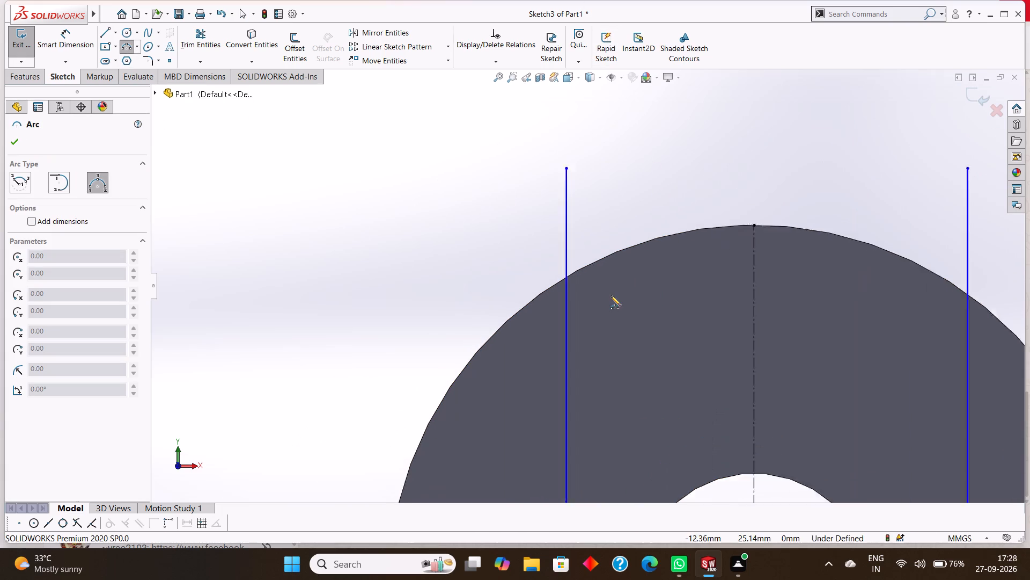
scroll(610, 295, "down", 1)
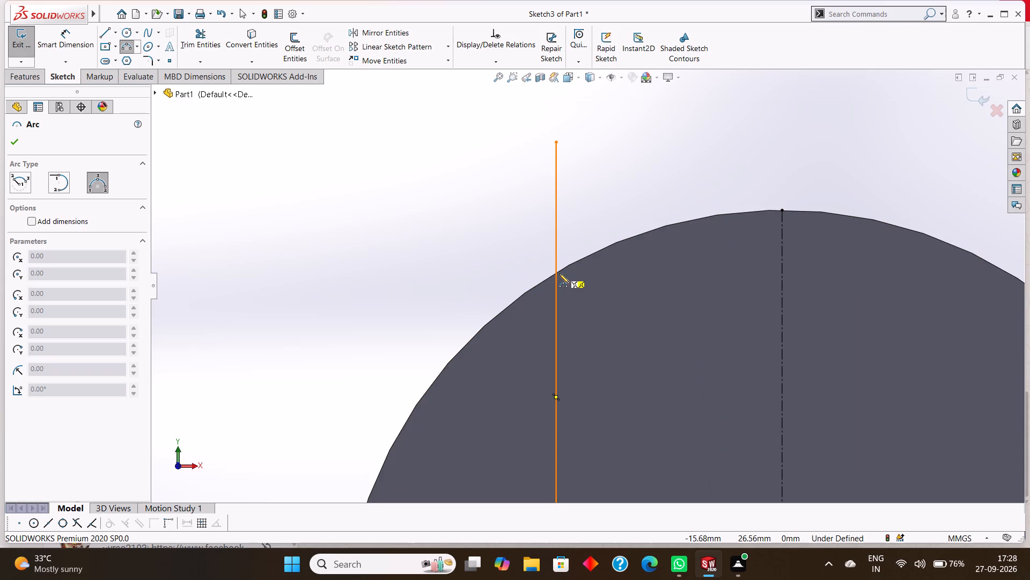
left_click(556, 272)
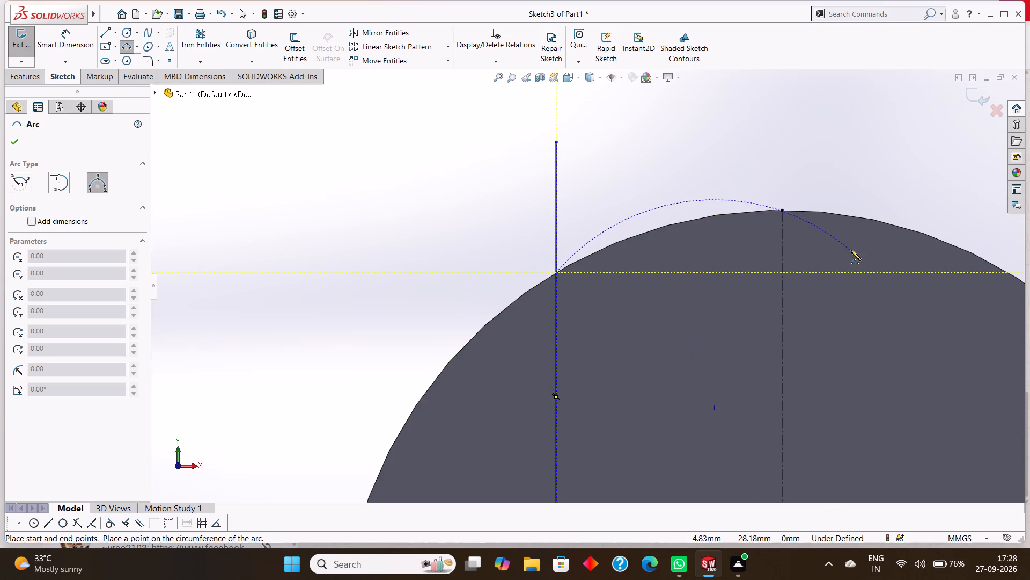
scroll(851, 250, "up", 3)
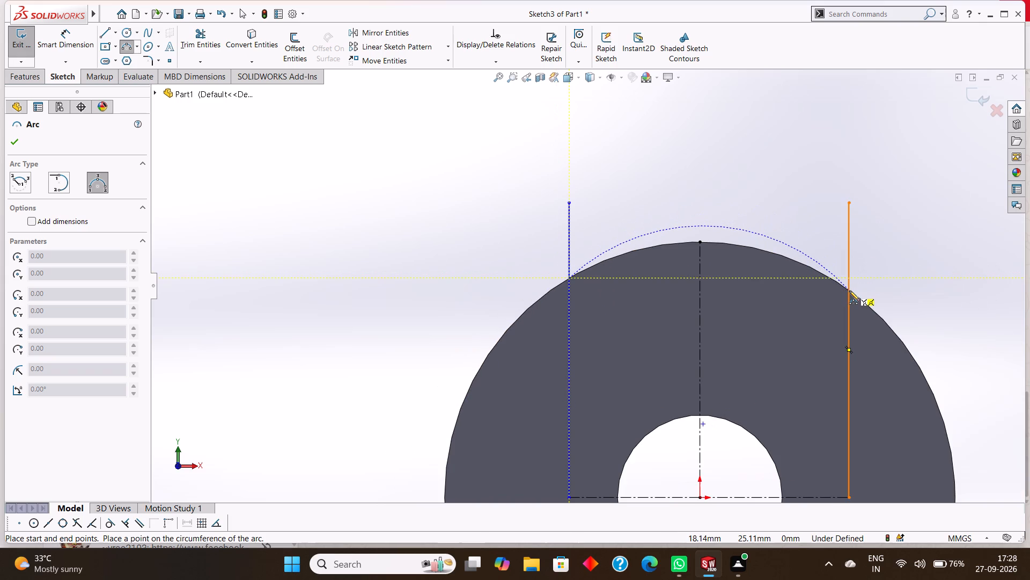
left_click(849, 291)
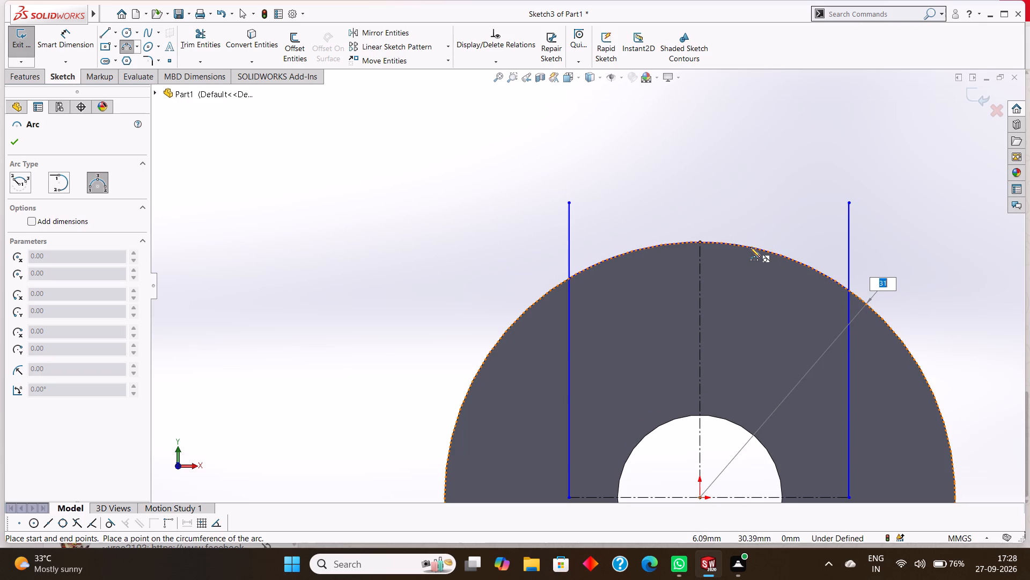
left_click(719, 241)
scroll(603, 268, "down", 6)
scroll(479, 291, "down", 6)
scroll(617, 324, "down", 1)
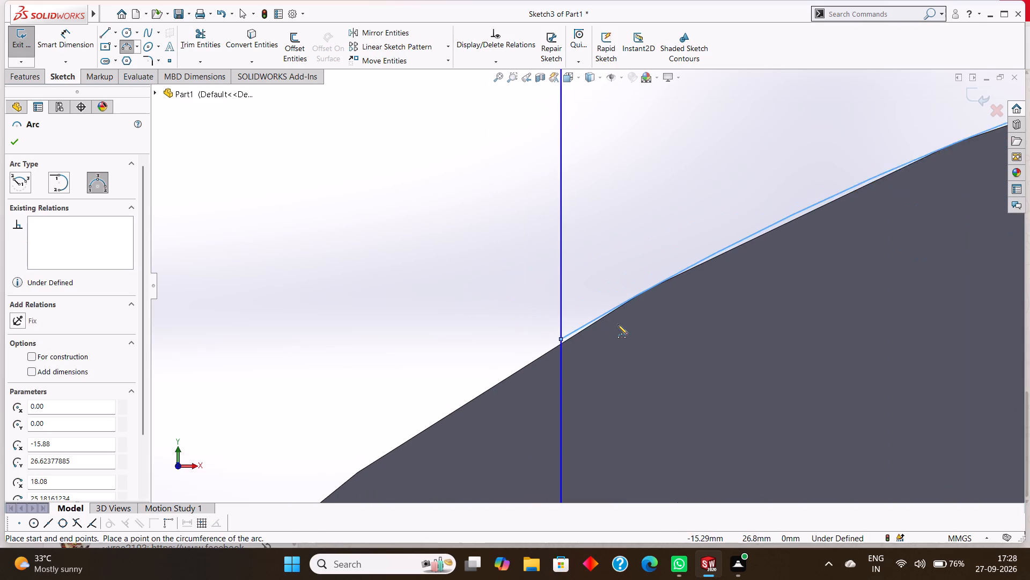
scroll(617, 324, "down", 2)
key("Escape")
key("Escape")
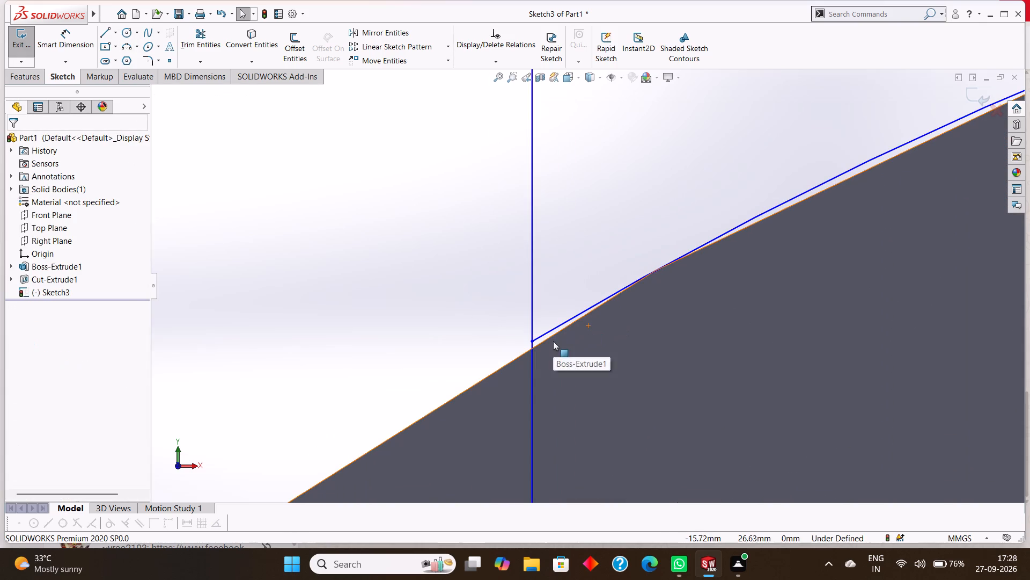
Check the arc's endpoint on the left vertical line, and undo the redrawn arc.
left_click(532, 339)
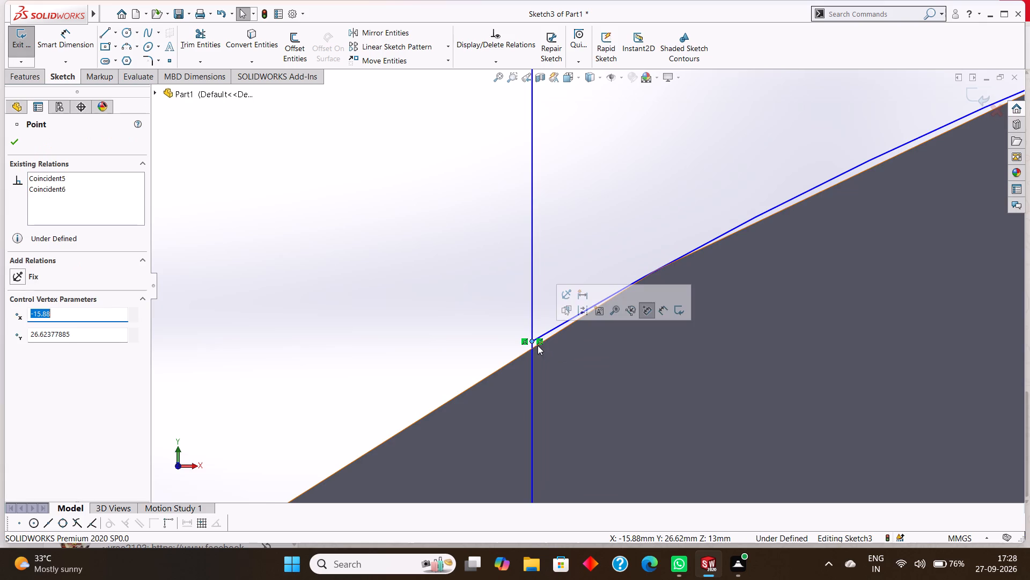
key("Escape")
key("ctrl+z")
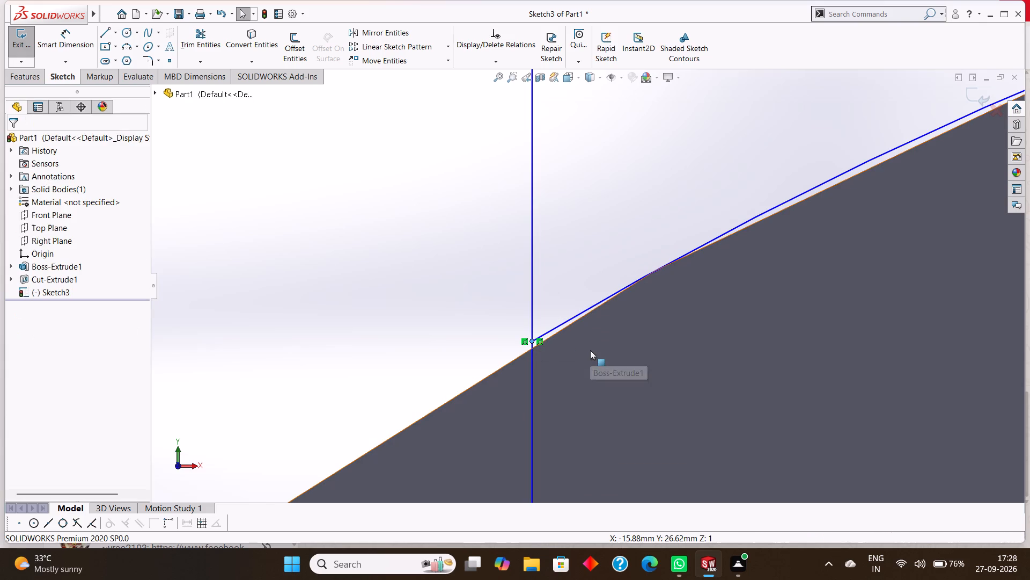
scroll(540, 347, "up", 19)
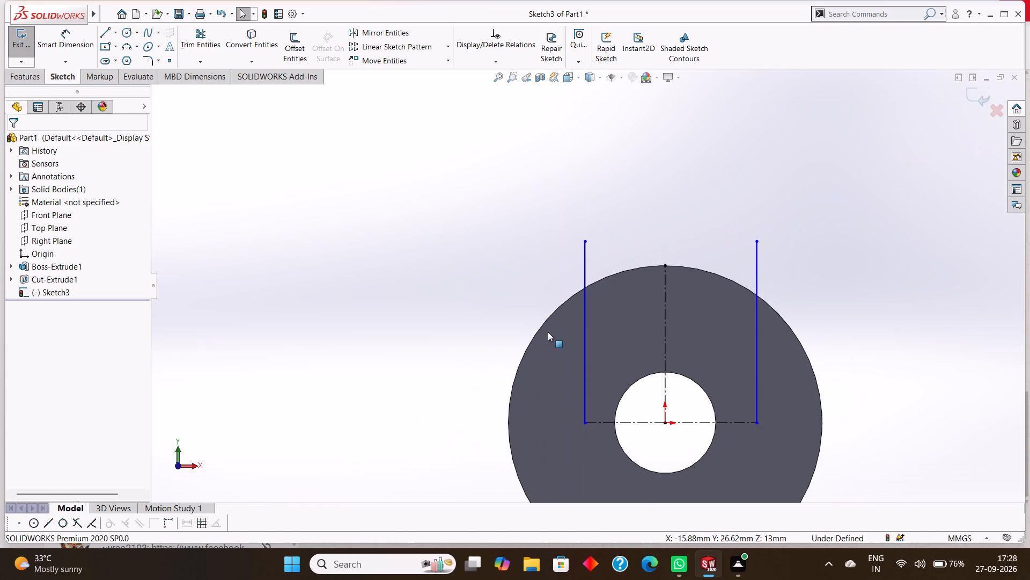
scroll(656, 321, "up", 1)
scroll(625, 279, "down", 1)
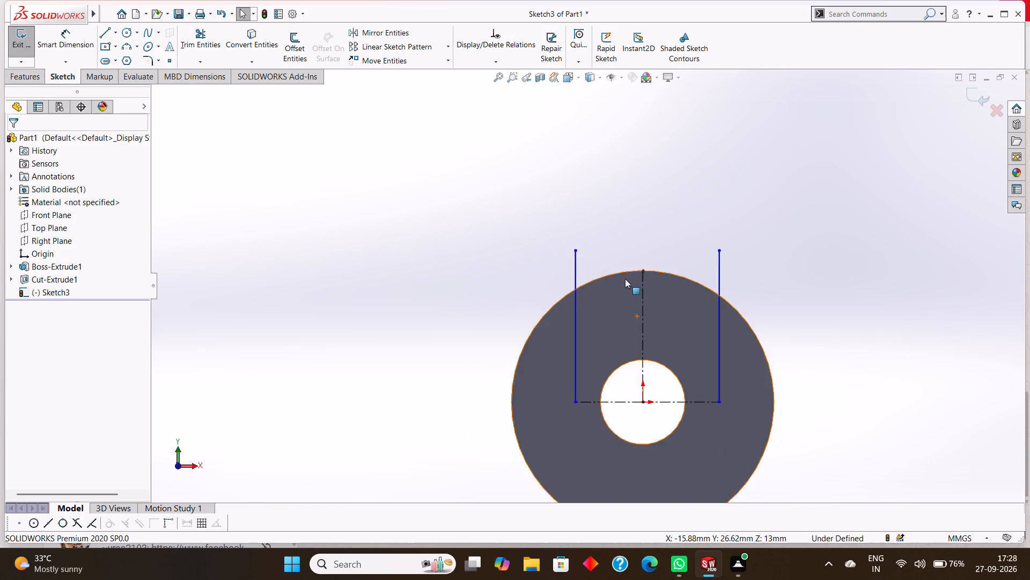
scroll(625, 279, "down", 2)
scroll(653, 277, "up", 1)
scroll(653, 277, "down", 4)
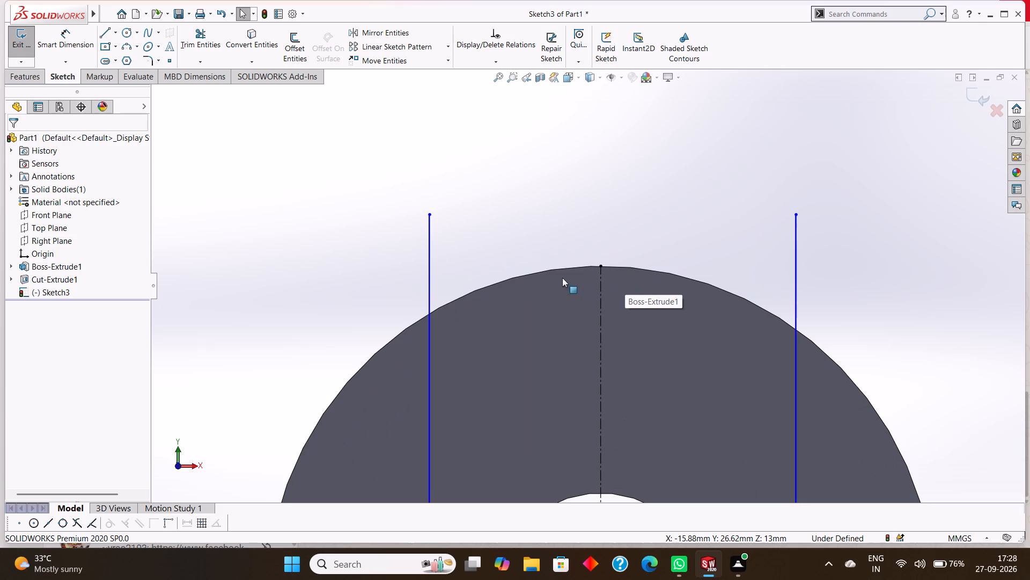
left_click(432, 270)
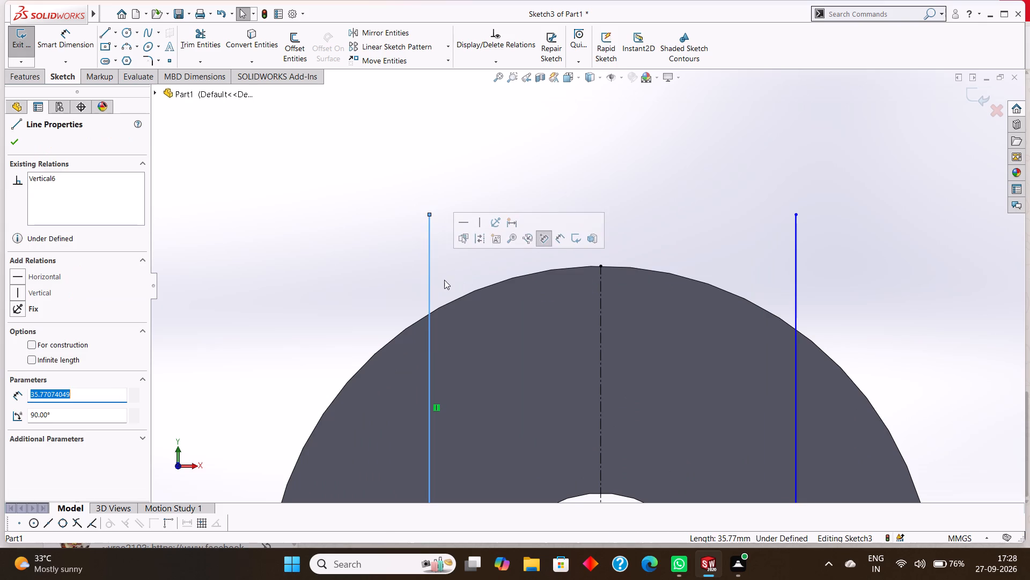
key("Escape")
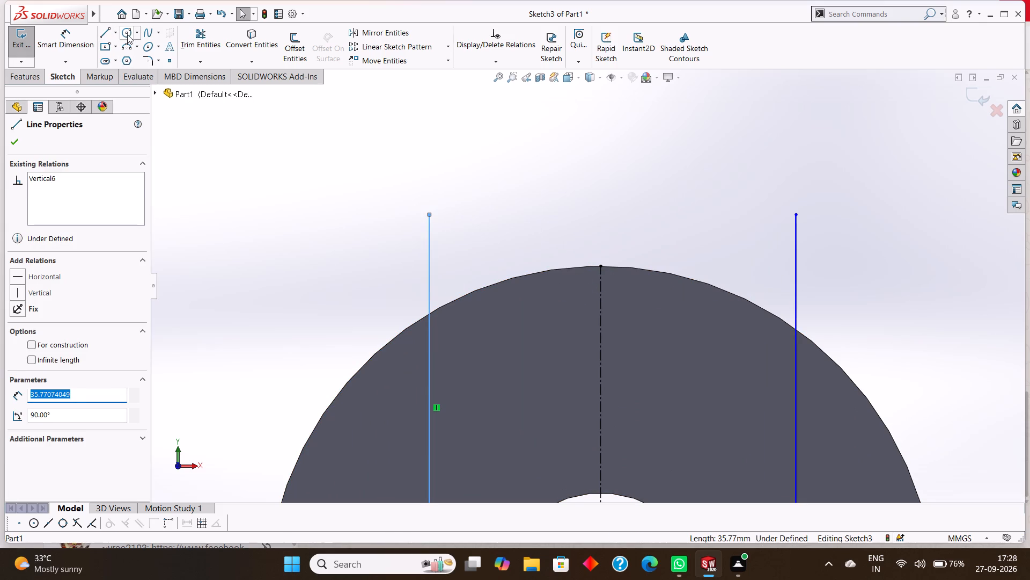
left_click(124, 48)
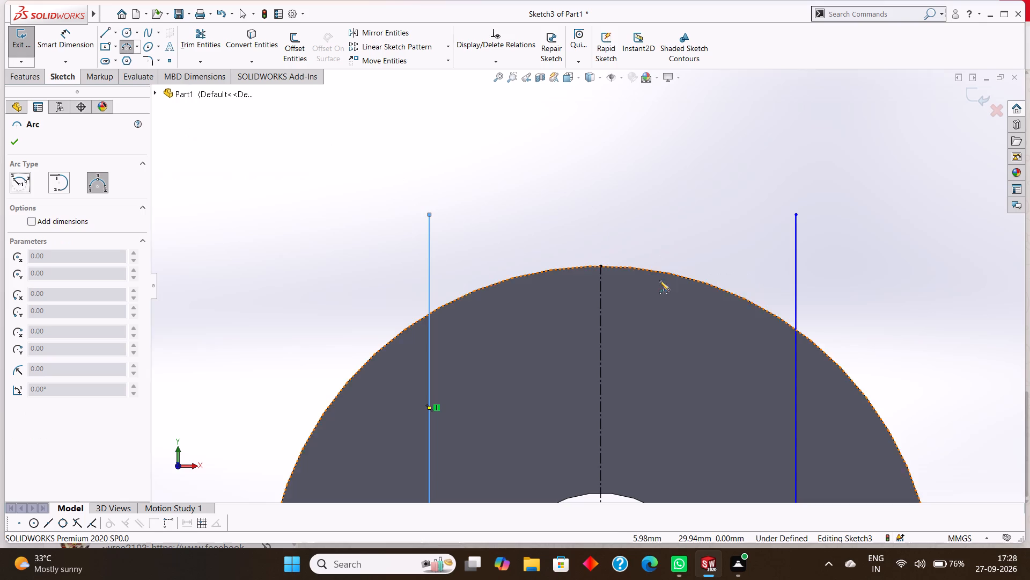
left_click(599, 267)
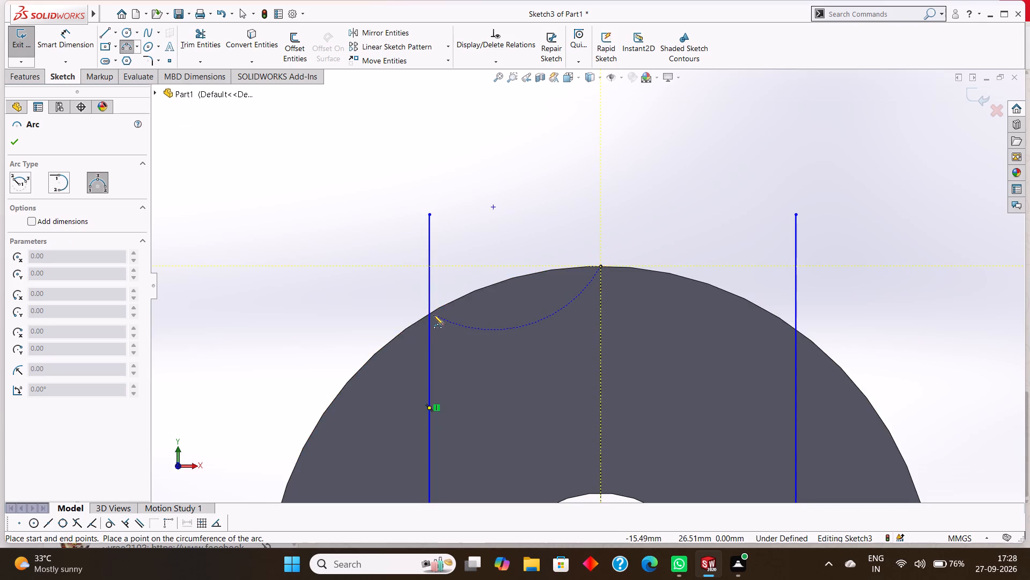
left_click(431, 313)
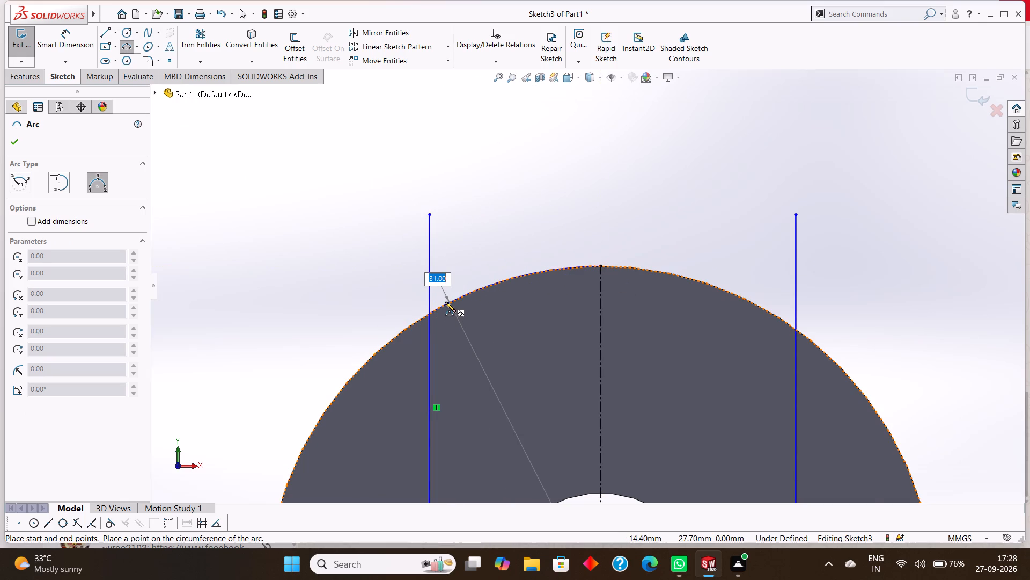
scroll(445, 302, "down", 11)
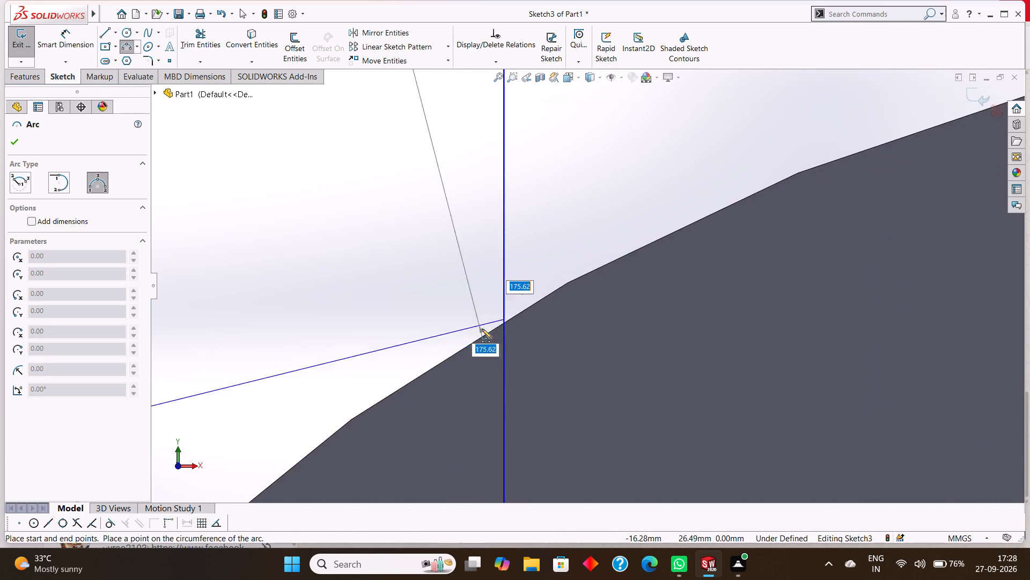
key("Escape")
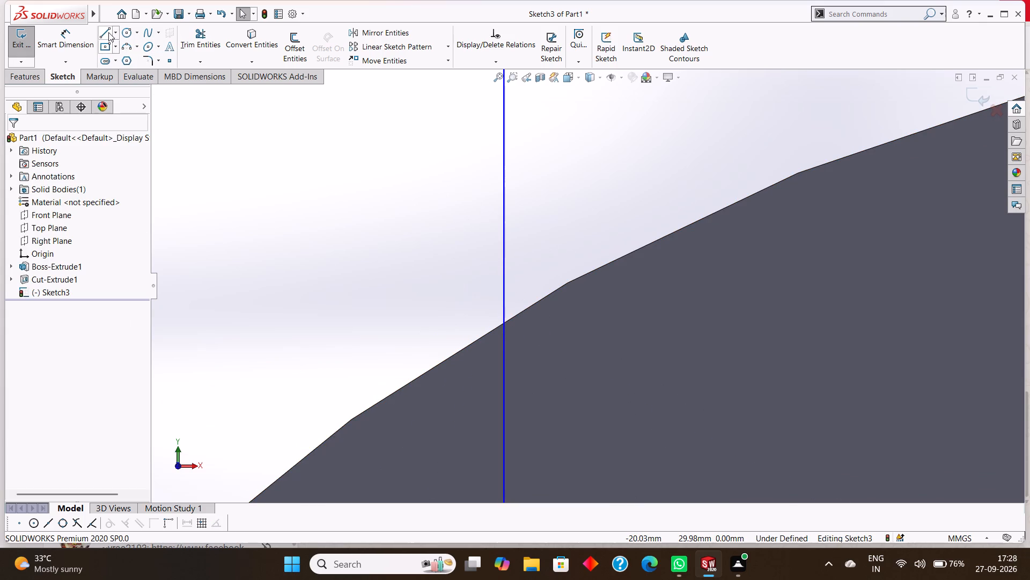
Draw a three-point arc of 30 mm radius between the left and right vertical lines where they cross the disc's outer edge.
left_click(134, 48)
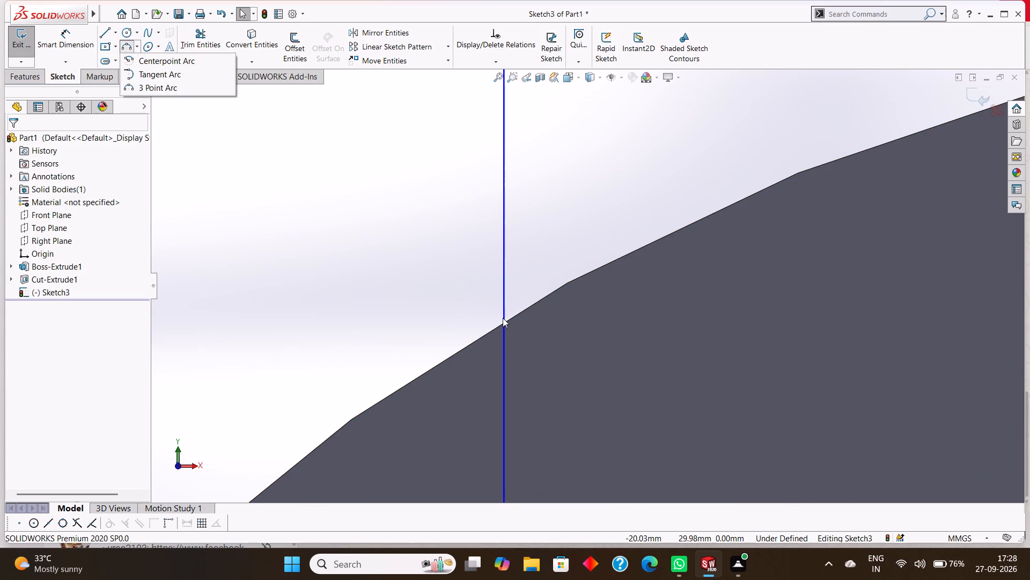
left_click(126, 47)
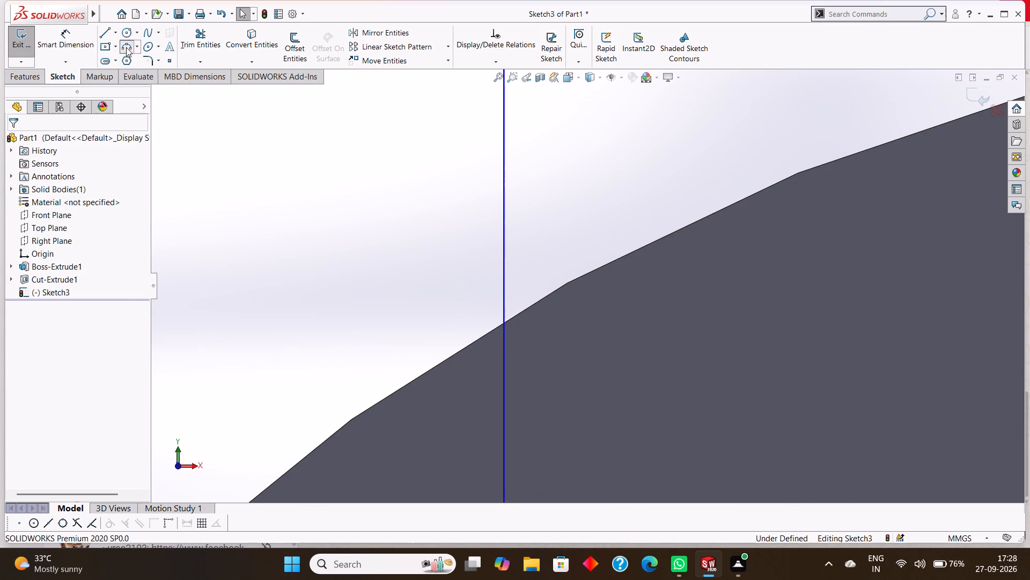
left_click(504, 323)
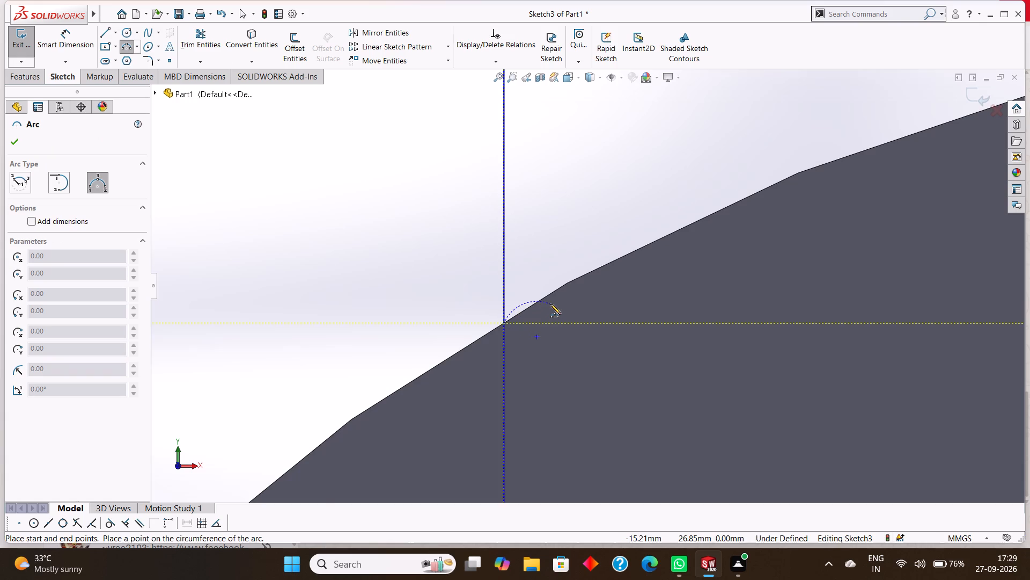
scroll(550, 304, "up", 9)
scroll(873, 259, "up", 2)
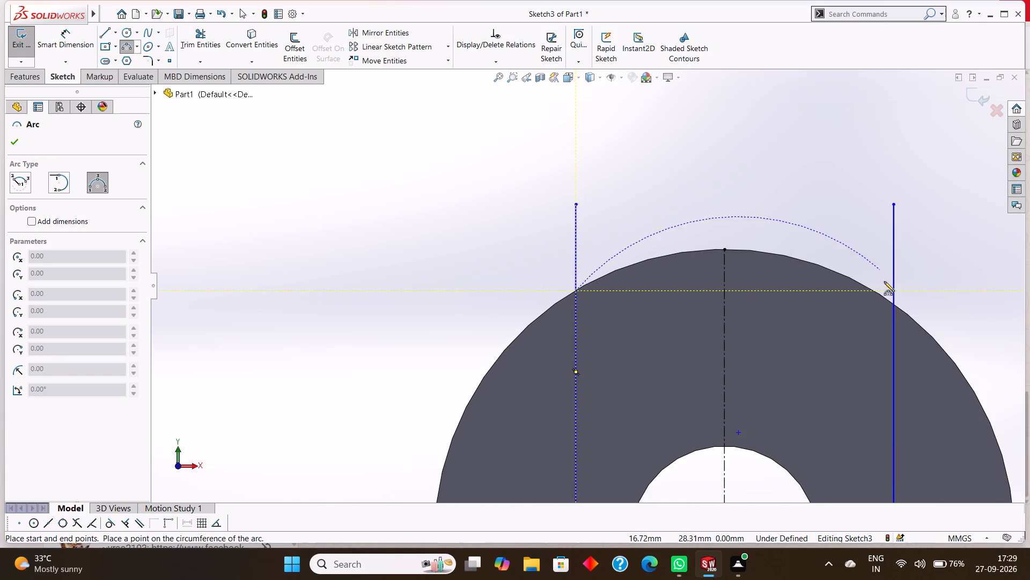
scroll(894, 307, "down", 5)
scroll(772, 289, "down", 4)
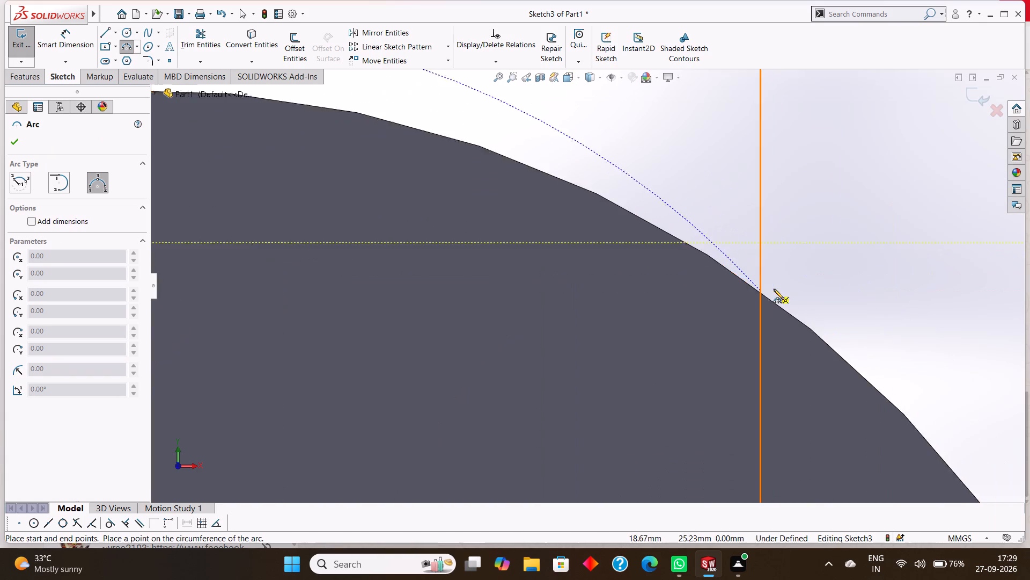
scroll(774, 289, "down", 1)
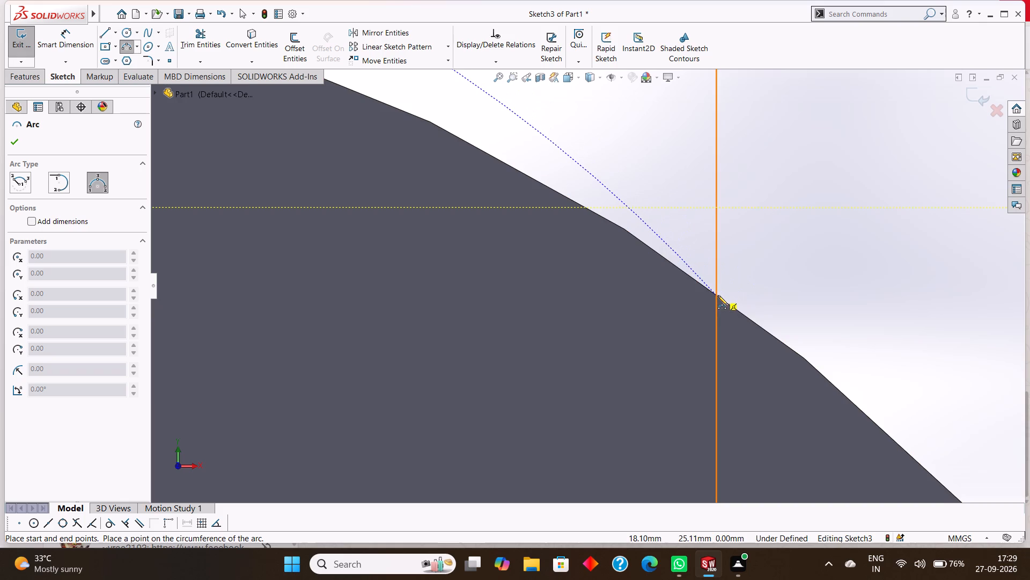
left_click(716, 295)
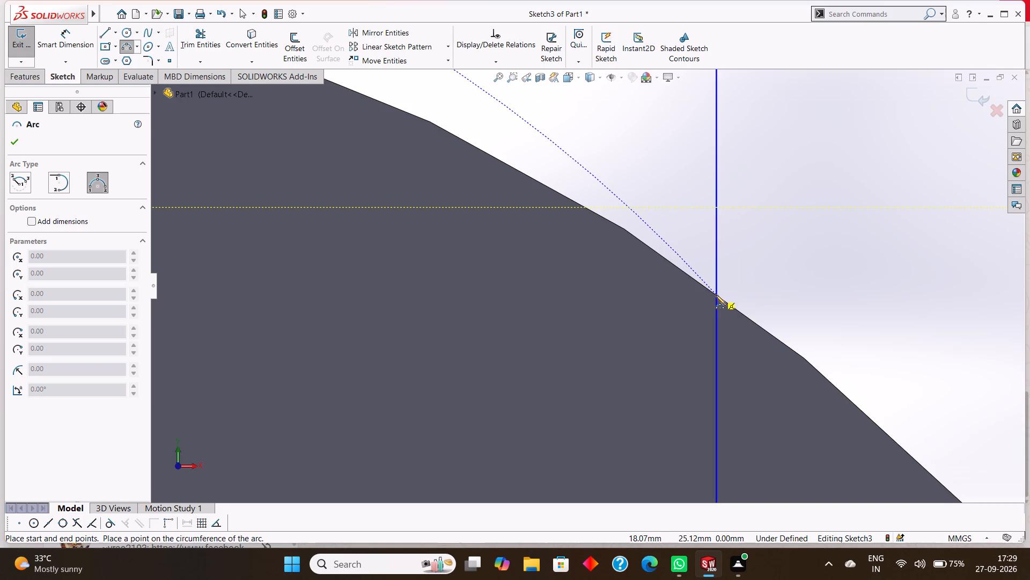
scroll(716, 295, "up", 9)
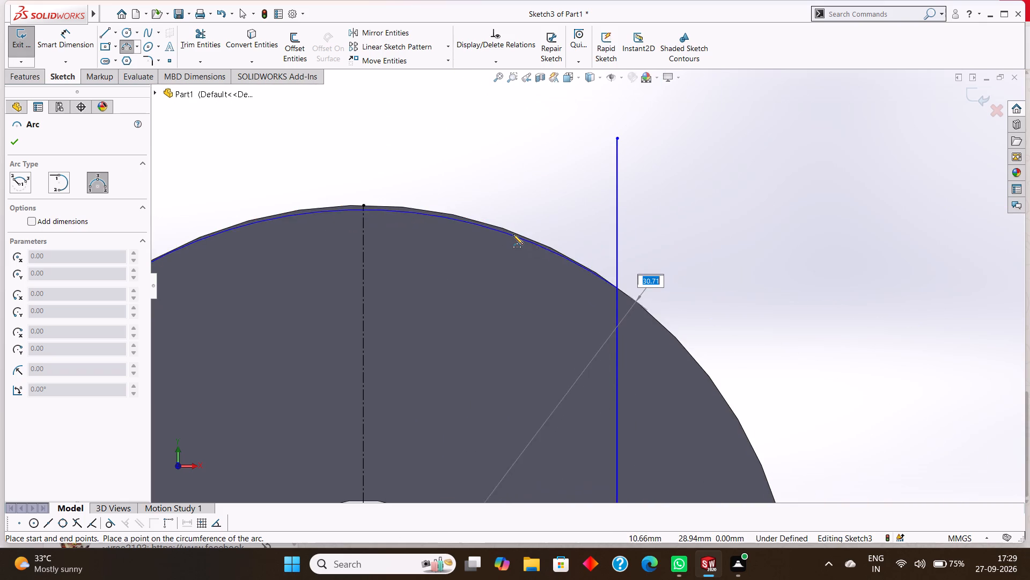
type("30")
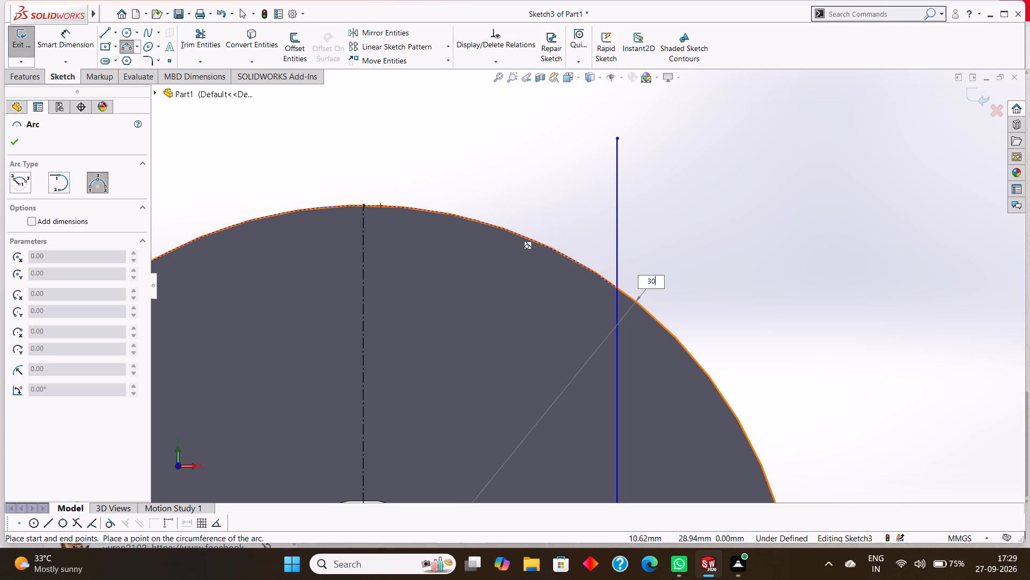
key("Return")
Examine how the new arc follows the disc's outer edge and meets the left vertical line.
scroll(357, 219, "down", 6)
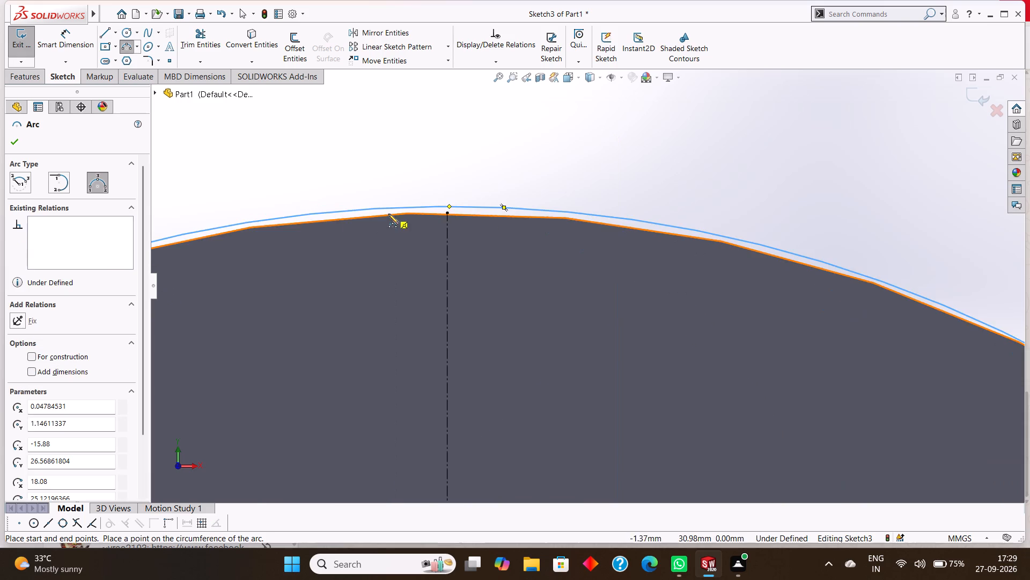
scroll(527, 234, "up", 5)
scroll(429, 324, "up", 2)
scroll(365, 324, "down", 6)
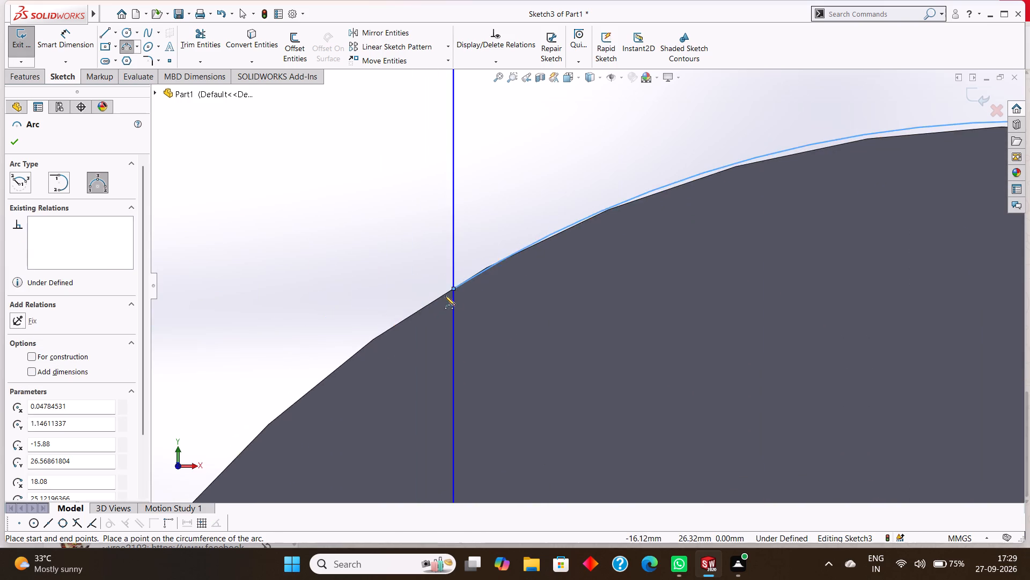
scroll(448, 292, "down", 5)
scroll(609, 279, "down", 5)
scroll(608, 279, "up", 4)
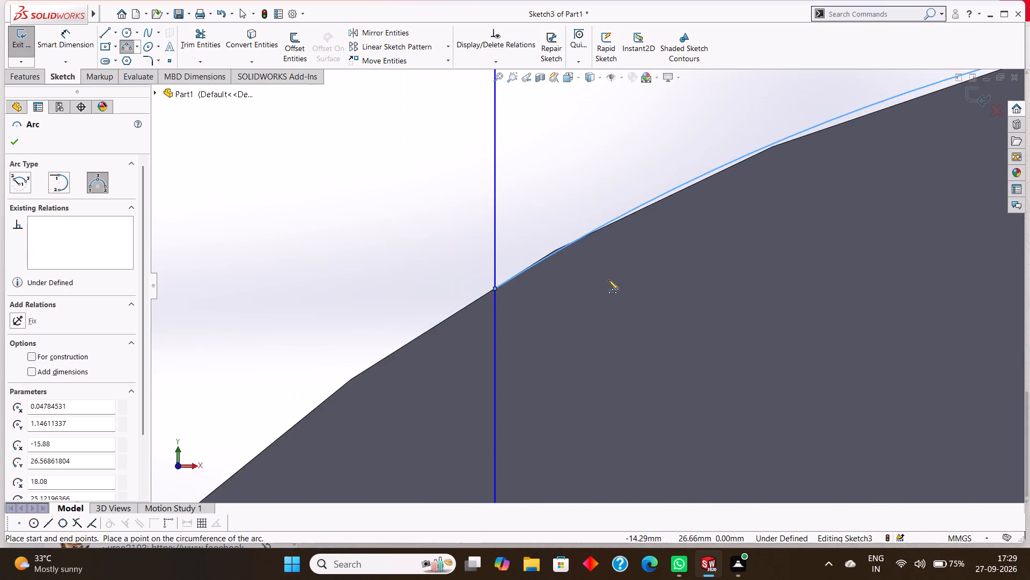
scroll(608, 280, "up", 14)
scroll(752, 313, "up", 1)
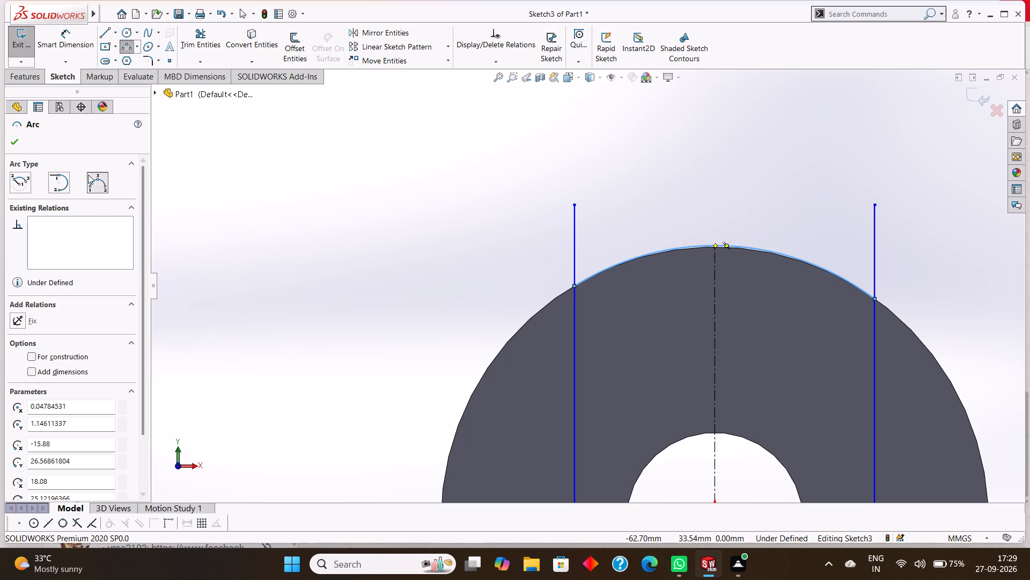
left_click(18, 140)
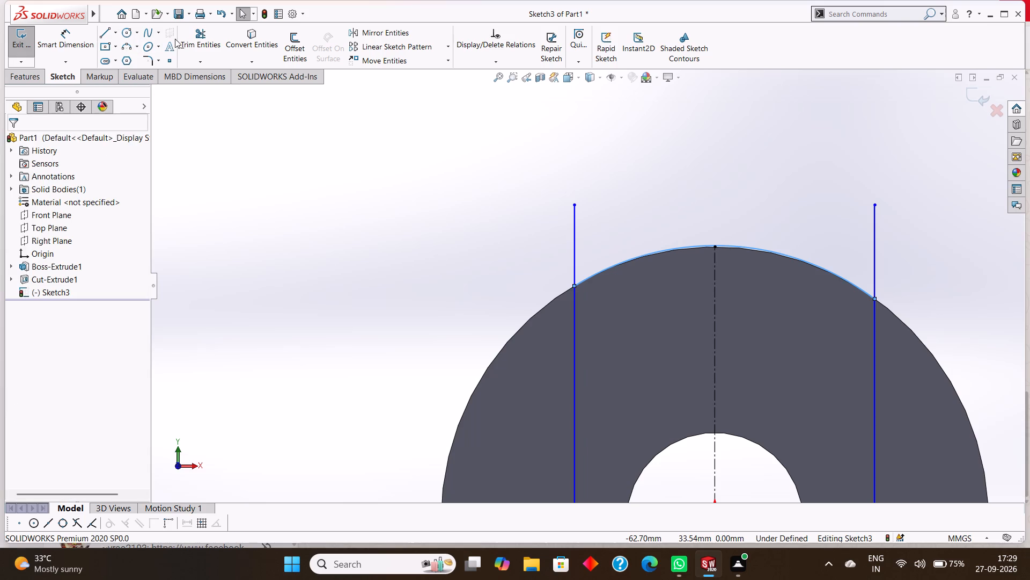
Trim the portions of the left and right vertical lines that extend above the arc, using Trim to closest.
left_click(190, 37)
left_click(576, 228)
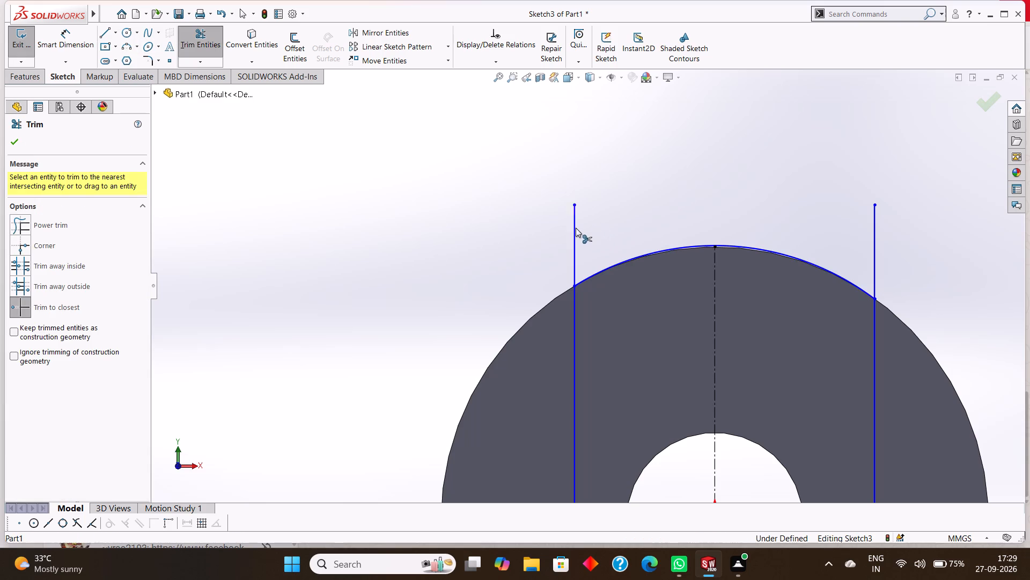
scroll(897, 255, "down", 3)
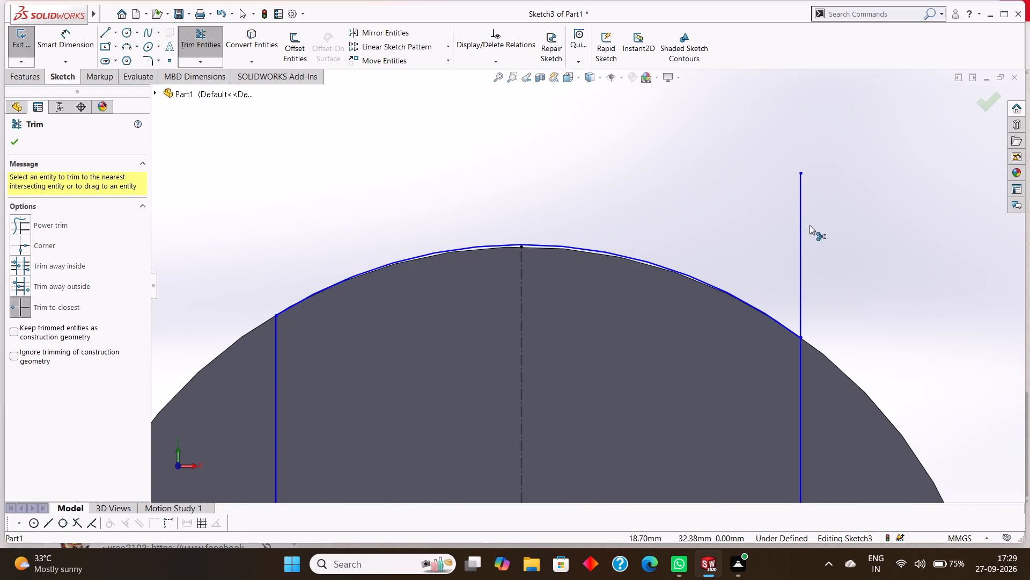
left_click(802, 223)
scroll(644, 238, "up", 4)
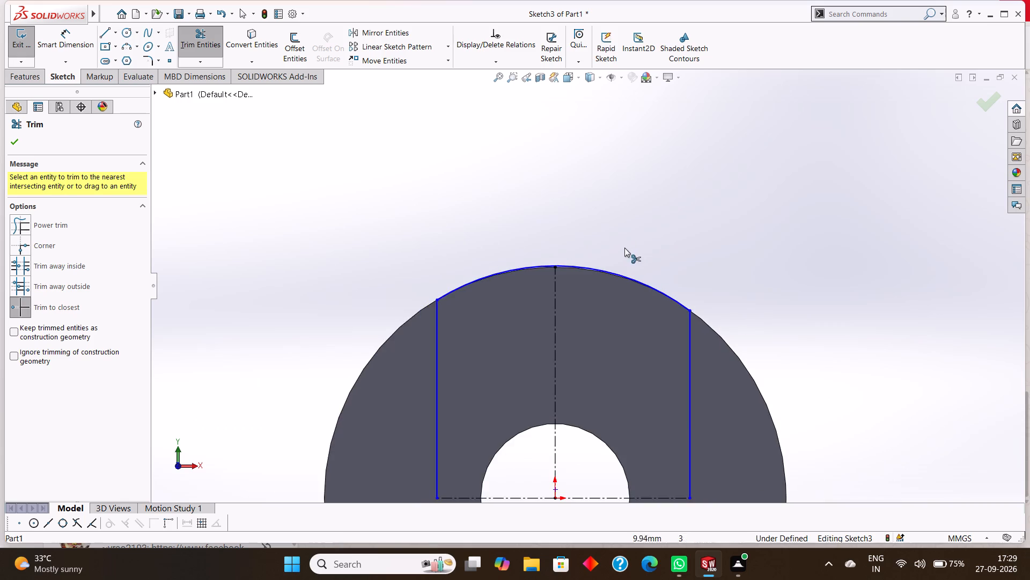
scroll(602, 258, "up", 3)
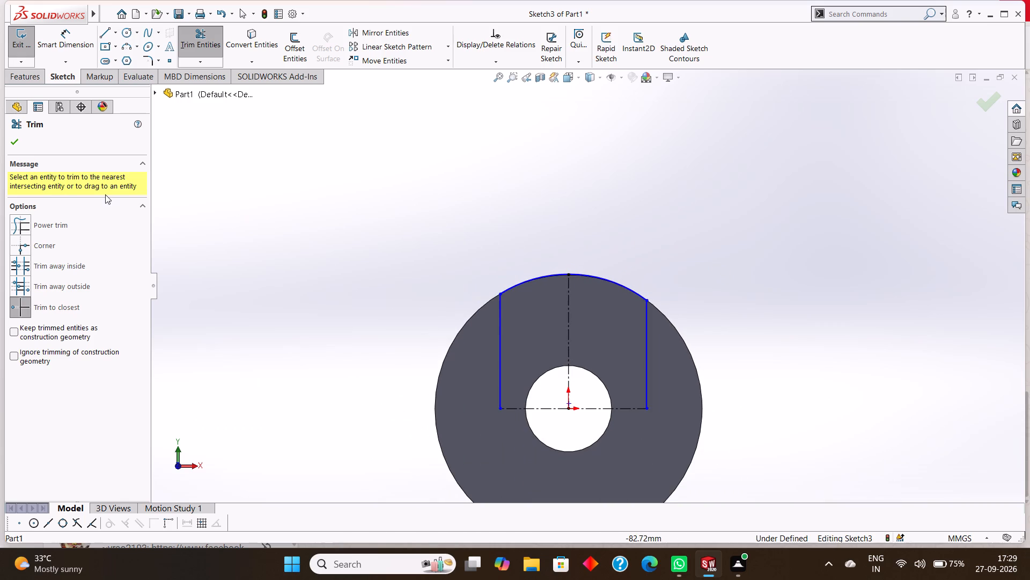
left_click(13, 143)
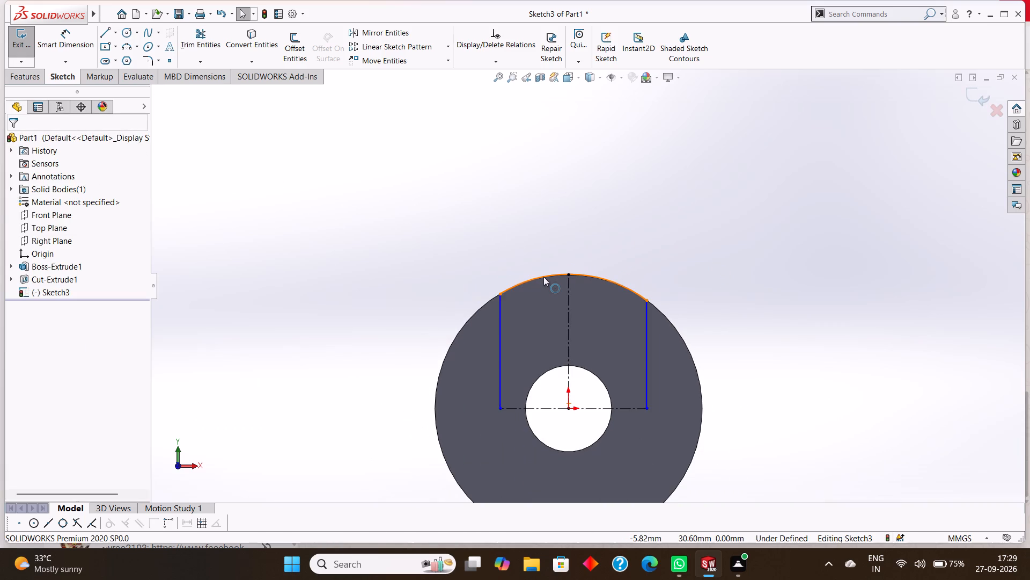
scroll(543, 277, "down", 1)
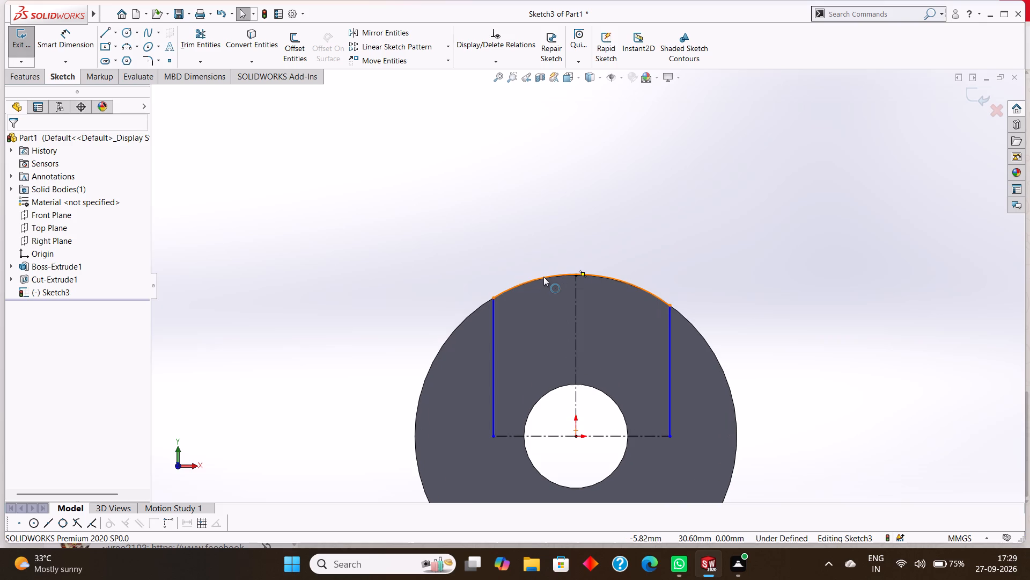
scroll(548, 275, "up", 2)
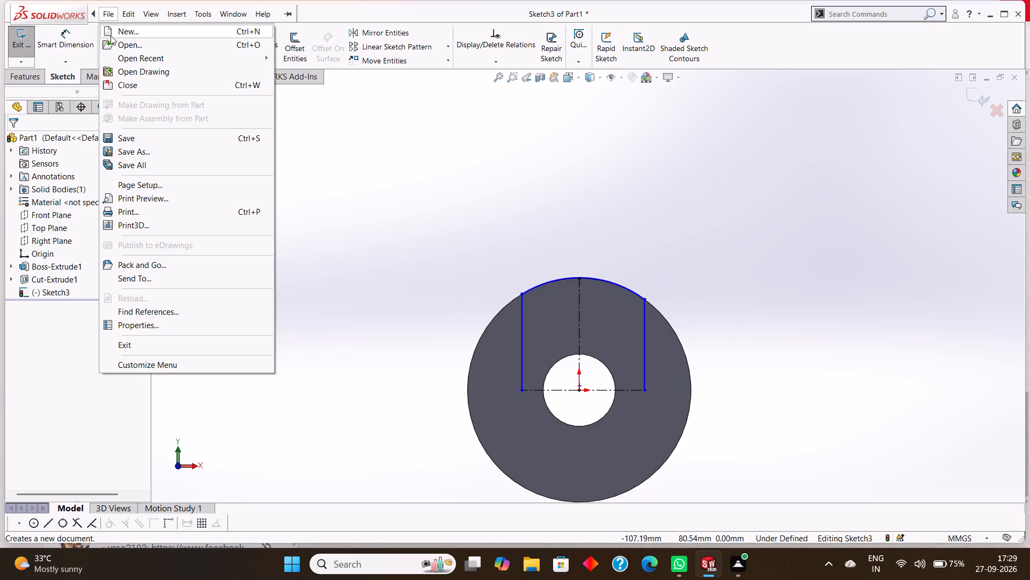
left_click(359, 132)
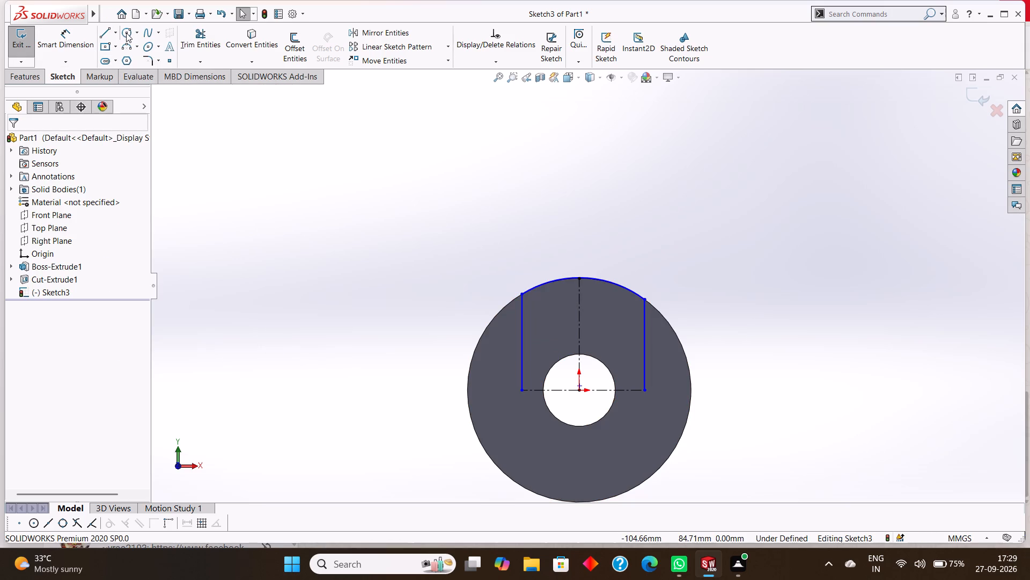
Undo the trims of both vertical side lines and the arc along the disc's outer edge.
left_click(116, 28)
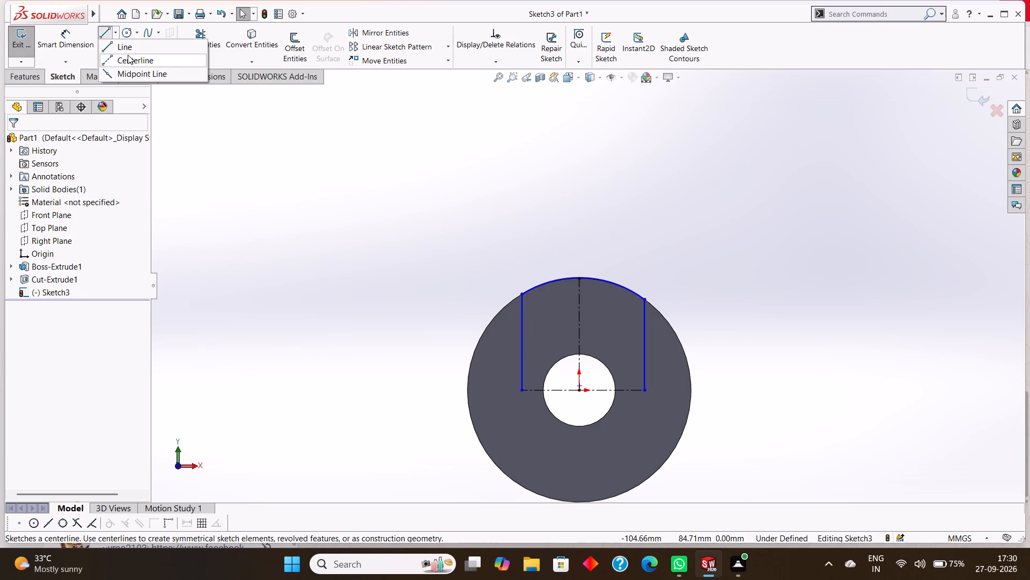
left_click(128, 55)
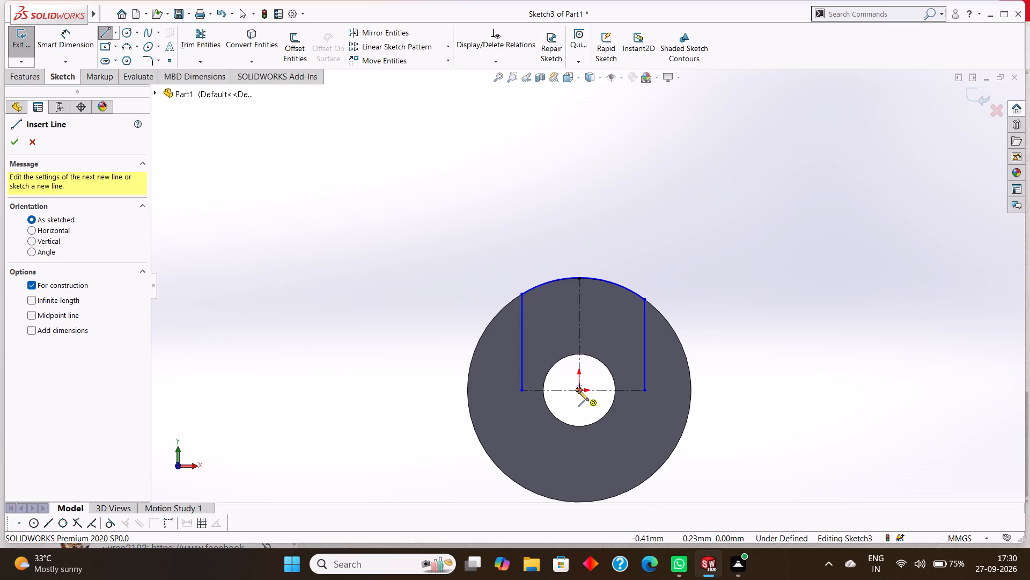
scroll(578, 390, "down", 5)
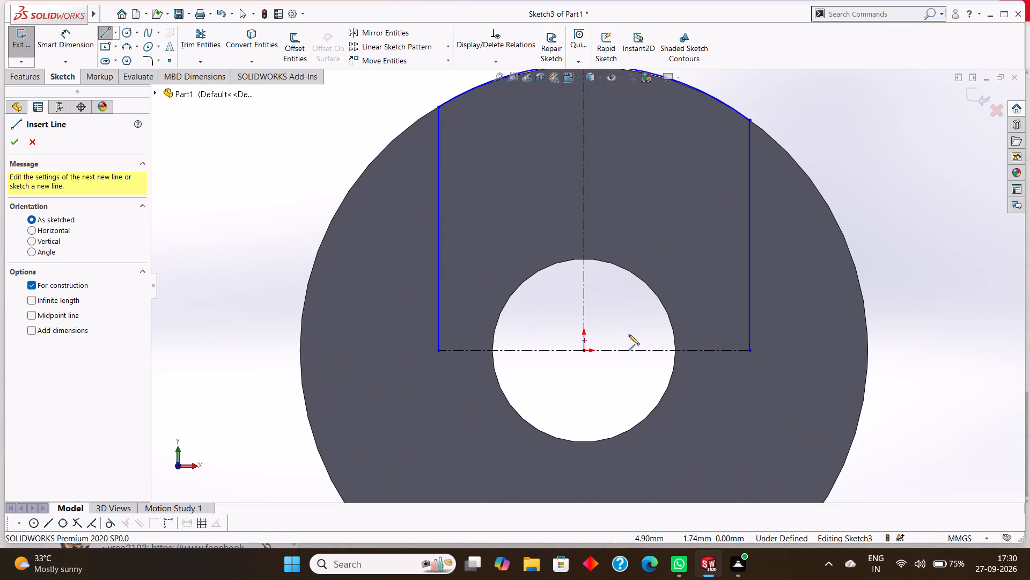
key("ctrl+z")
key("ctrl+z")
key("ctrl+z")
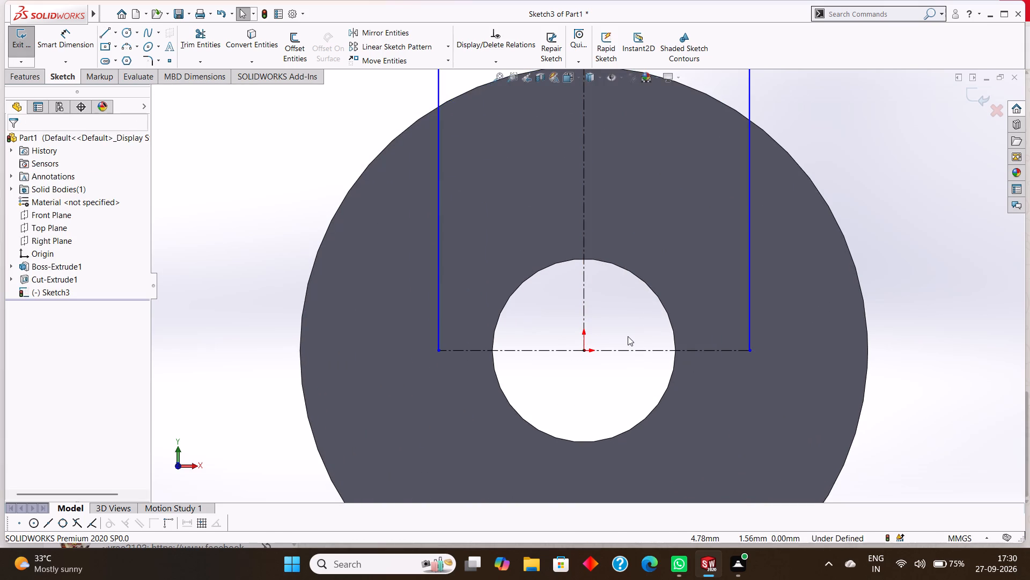
Draw a three-point arc of 30 mm radius between the two vertical side lines where they cross the disc's upper outer edge.
scroll(628, 336, "up", 3)
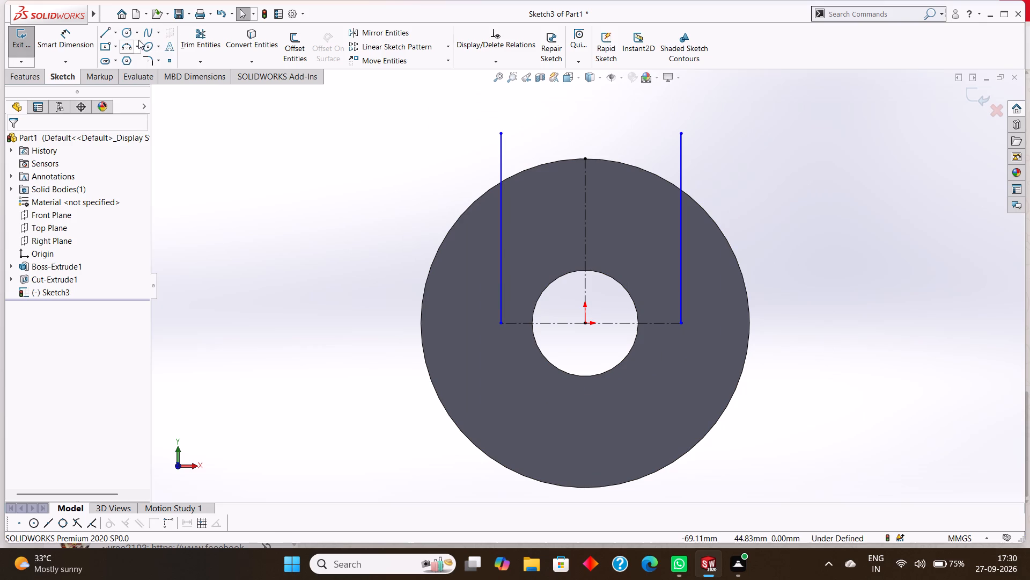
left_click(124, 44)
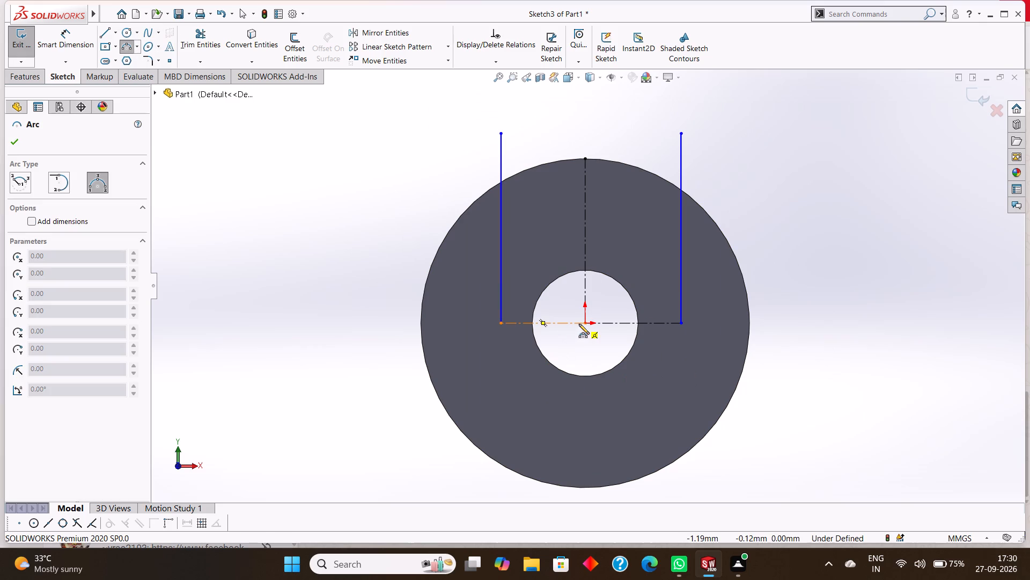
left_click(499, 182)
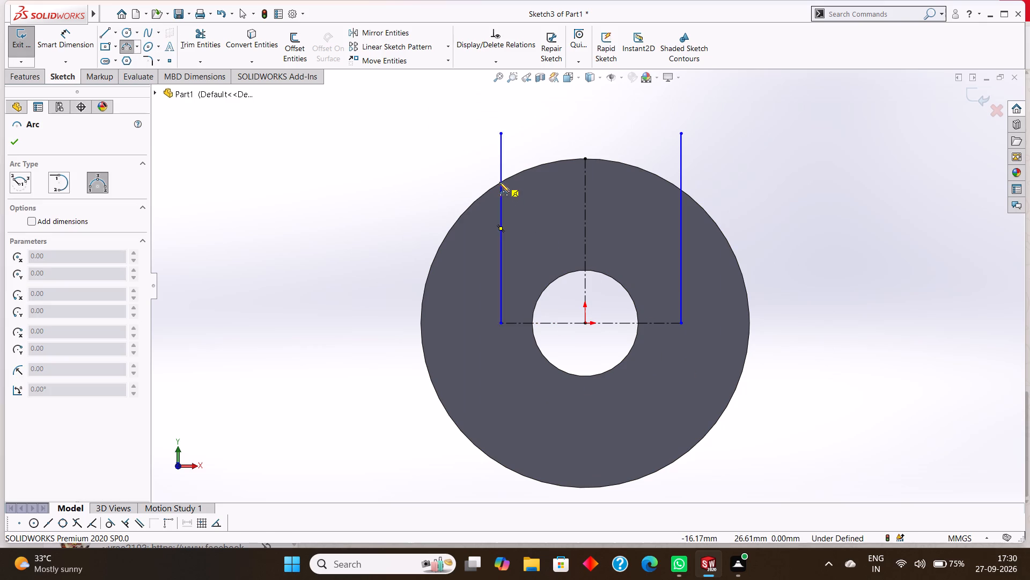
left_click(680, 190)
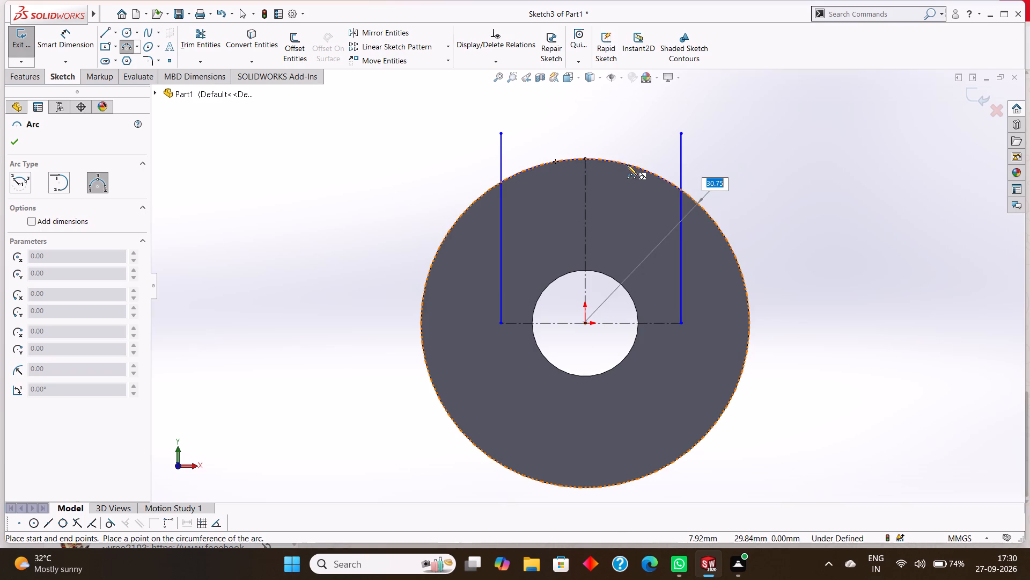
type("30")
key("Return")
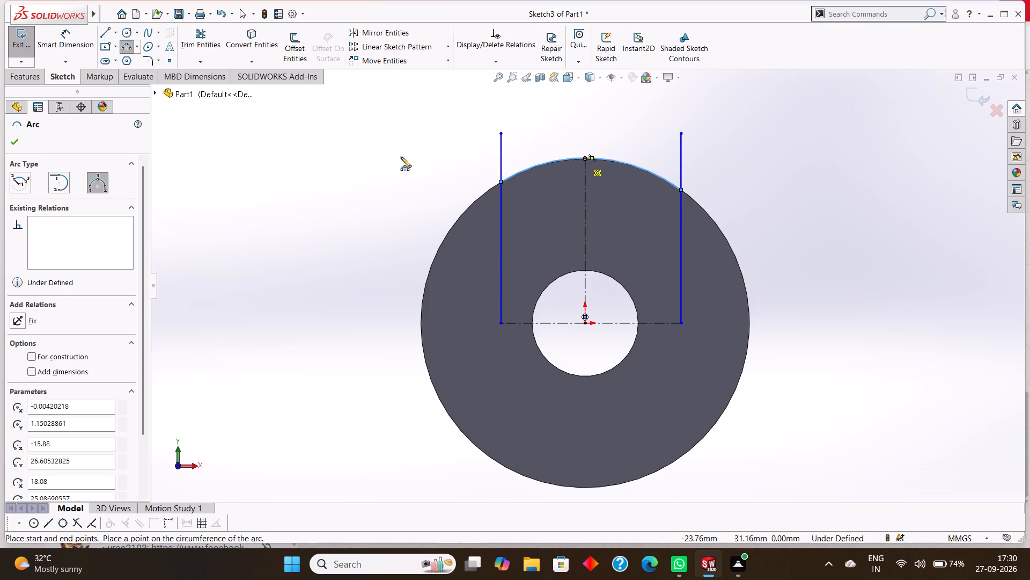
left_click(14, 135)
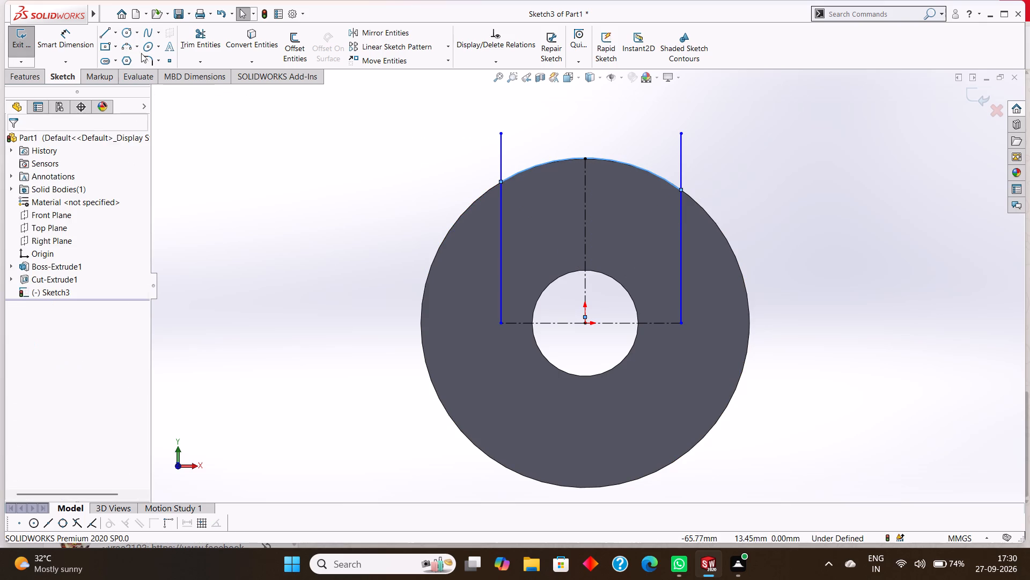
Trim the portions of both vertical side lines that extend above the arc, using Trim to closest.
left_click(187, 40)
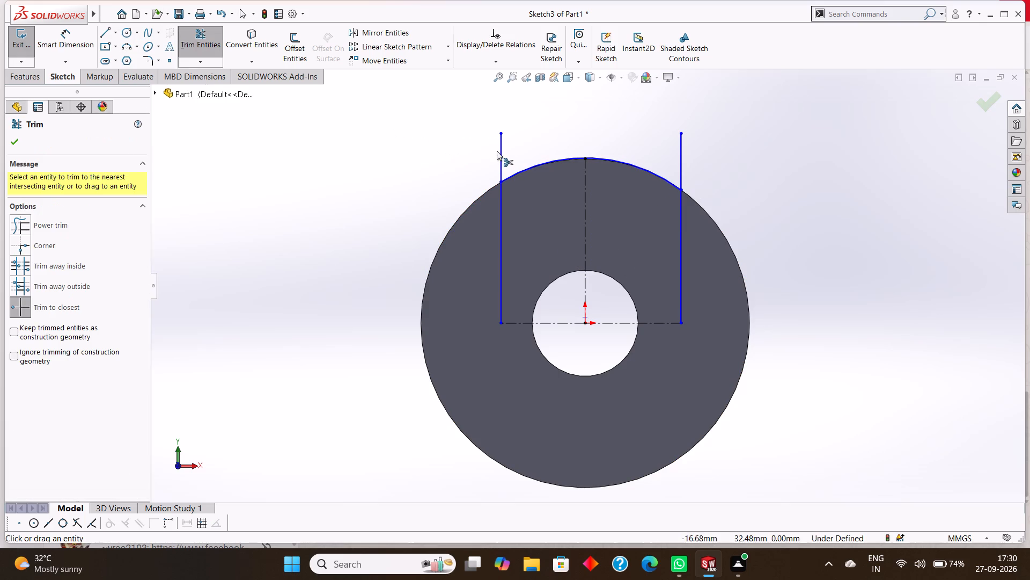
left_click(504, 143)
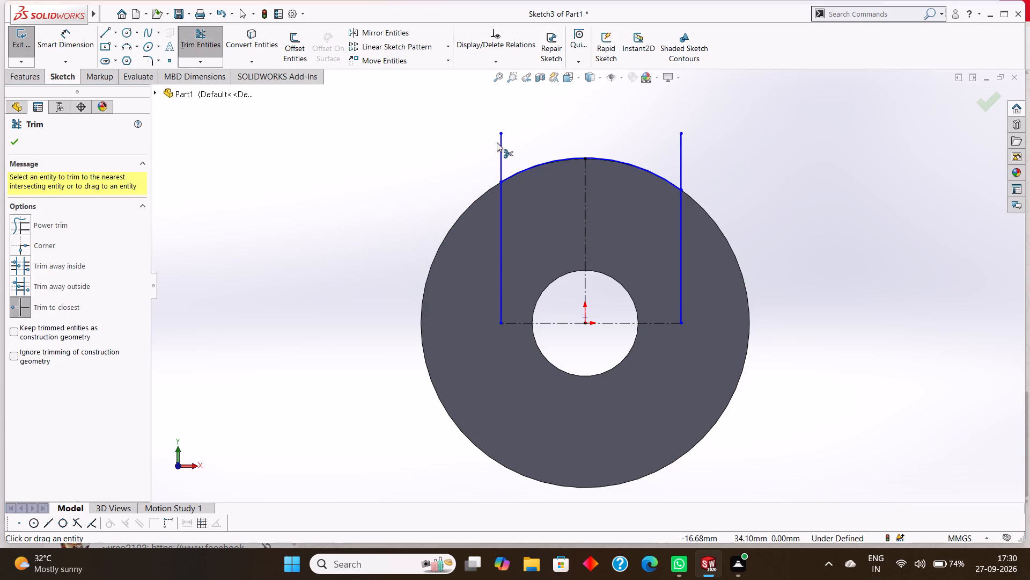
left_click(500, 150)
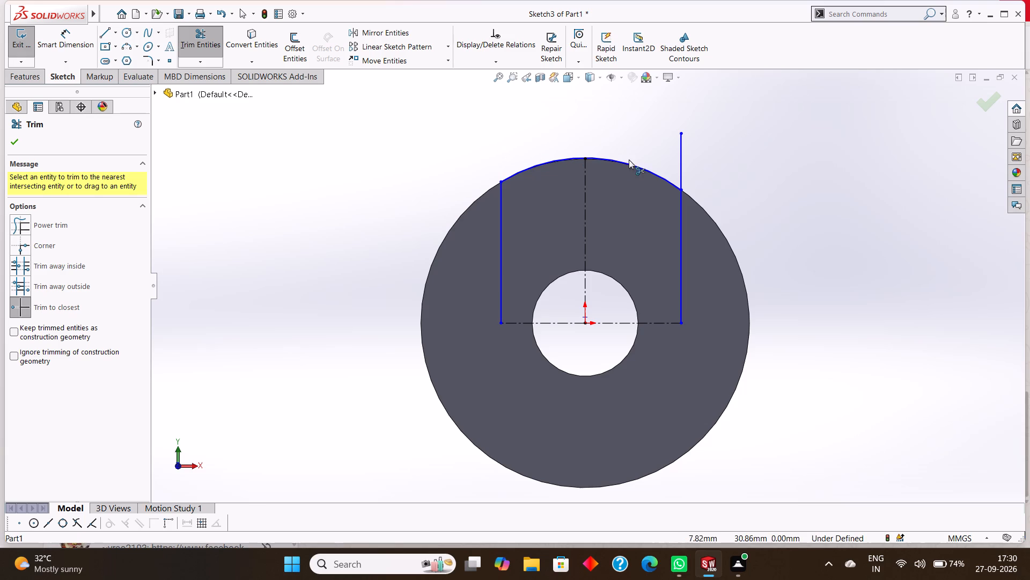
left_click(679, 159)
left_click(15, 141)
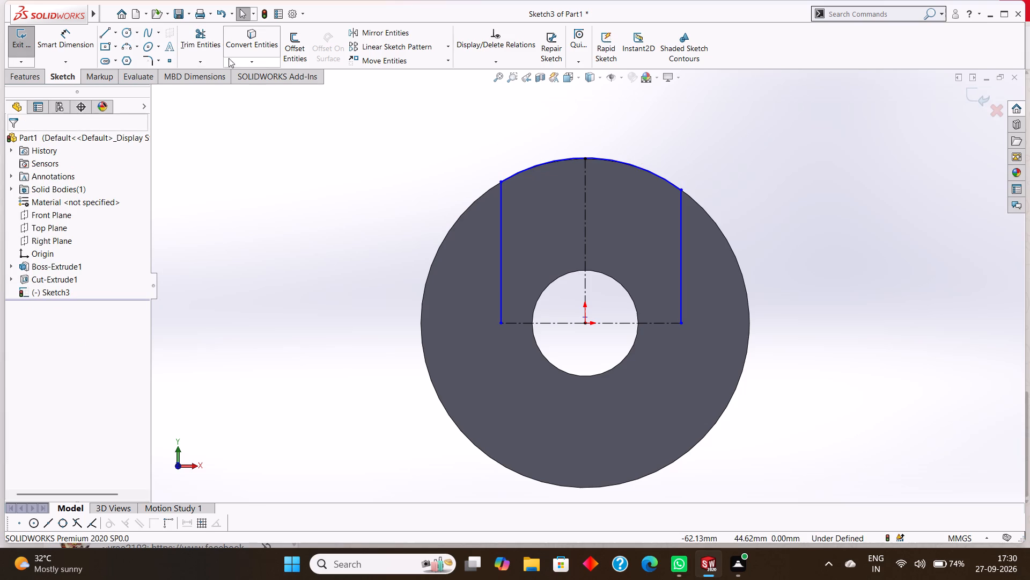
Draw a vertical centerline about 31 mm long from the origin down to the disc's lowest edge point.
left_click(116, 36)
left_click(142, 64)
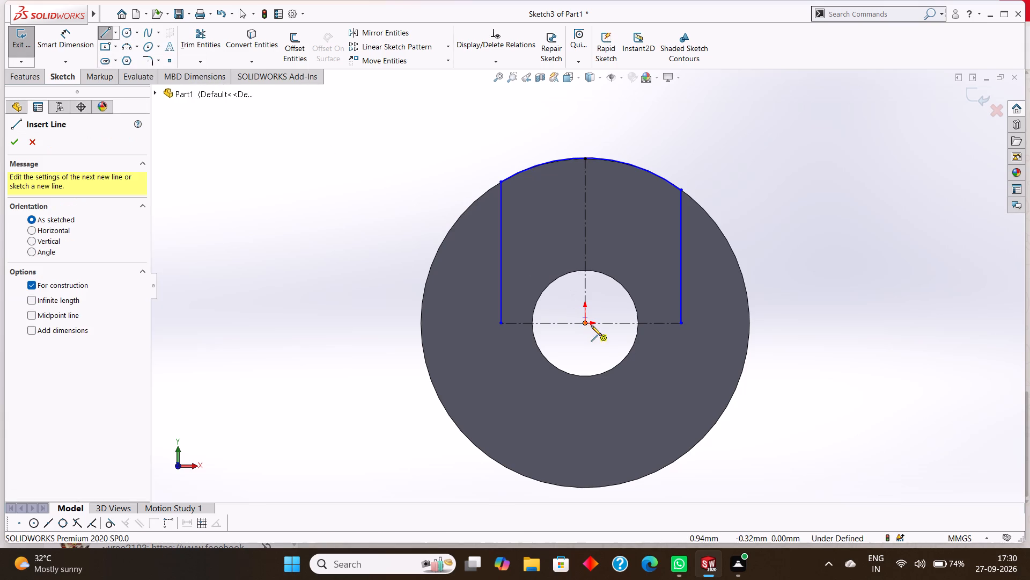
left_click(585, 321)
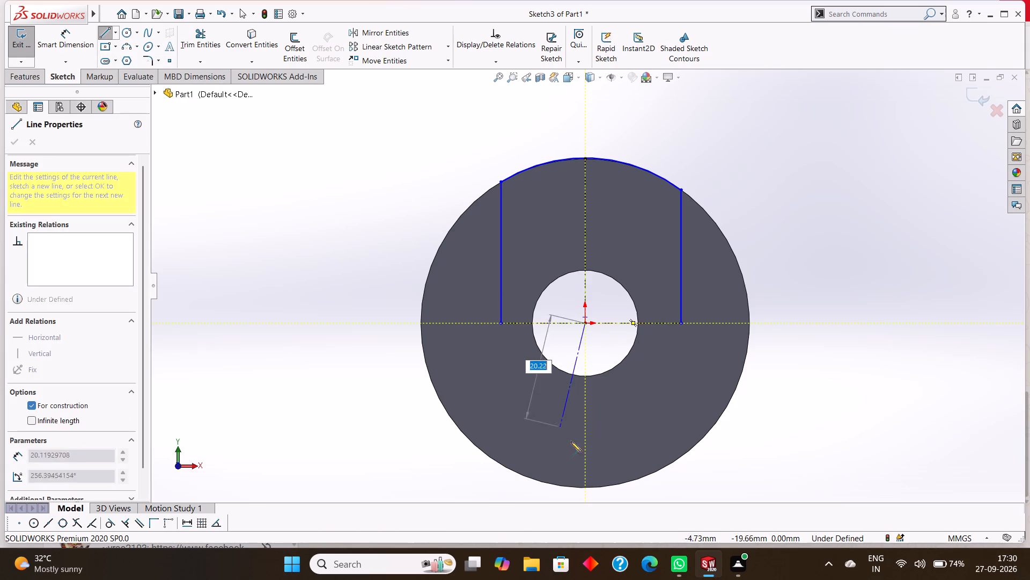
left_click(584, 489)
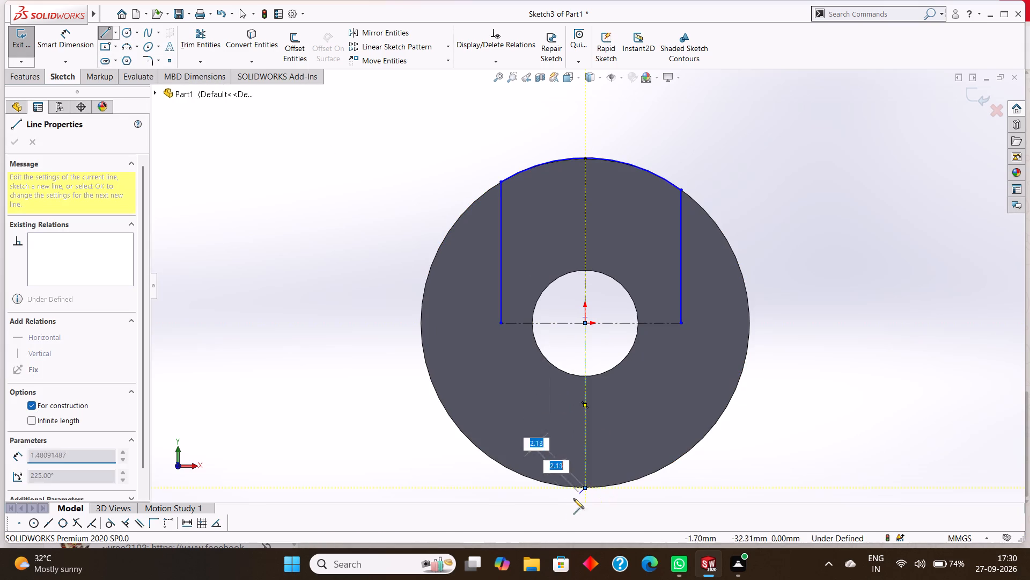
right_click(565, 502)
left_click(591, 538)
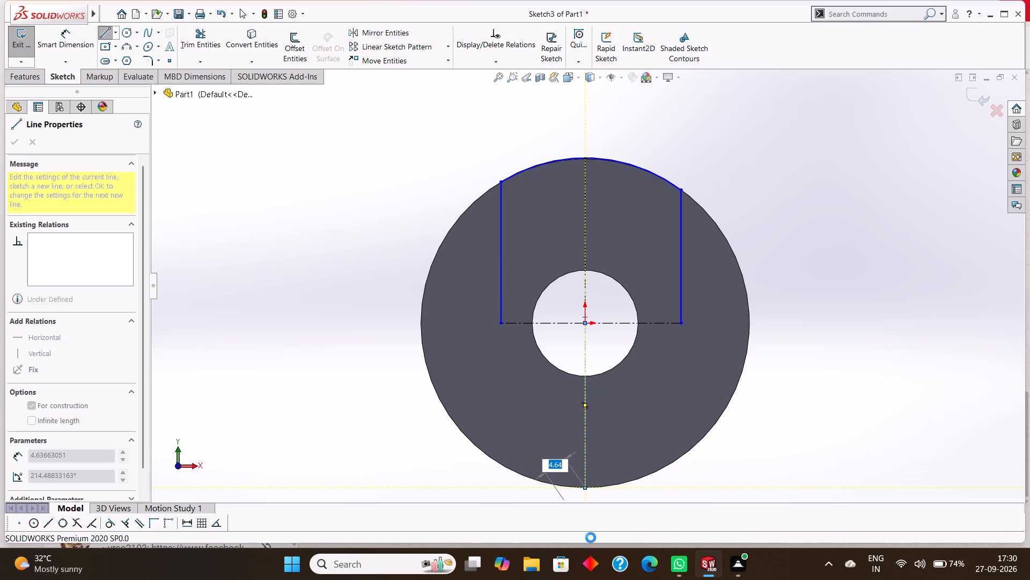
scroll(590, 506, "up", 3)
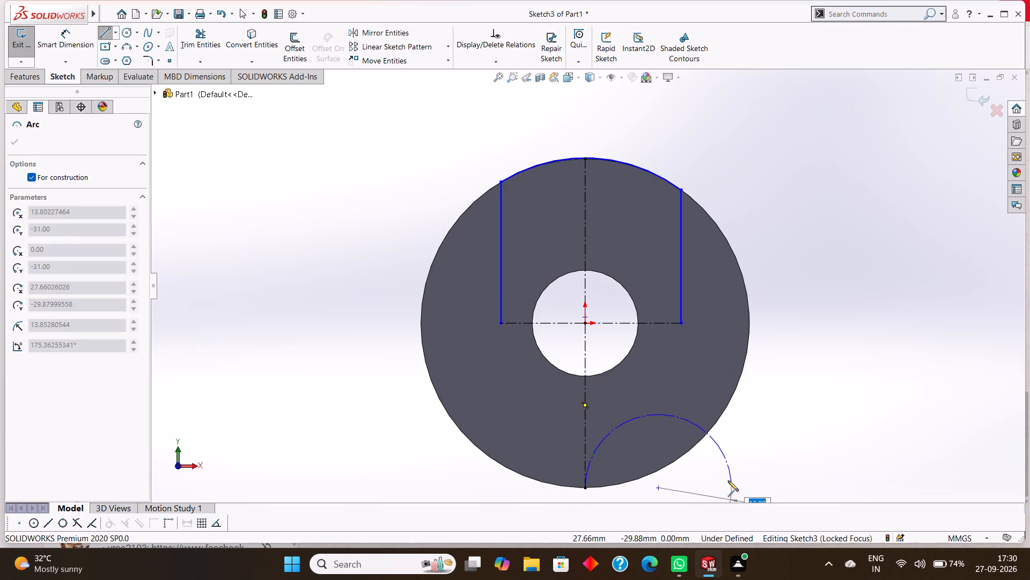
right_click(724, 479)
left_click(751, 462)
scroll(708, 467, "up", 1)
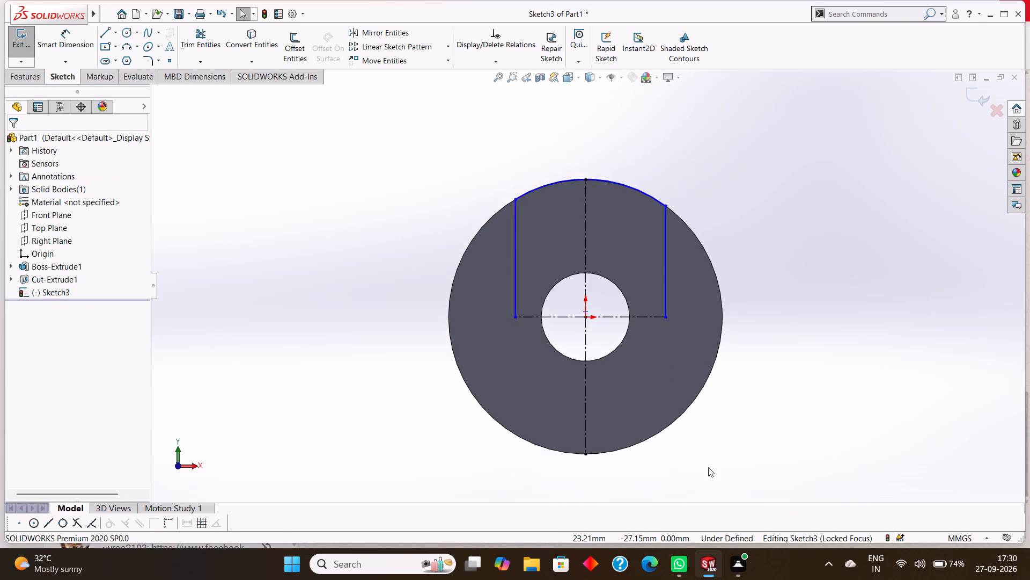
scroll(708, 467, "up", 1)
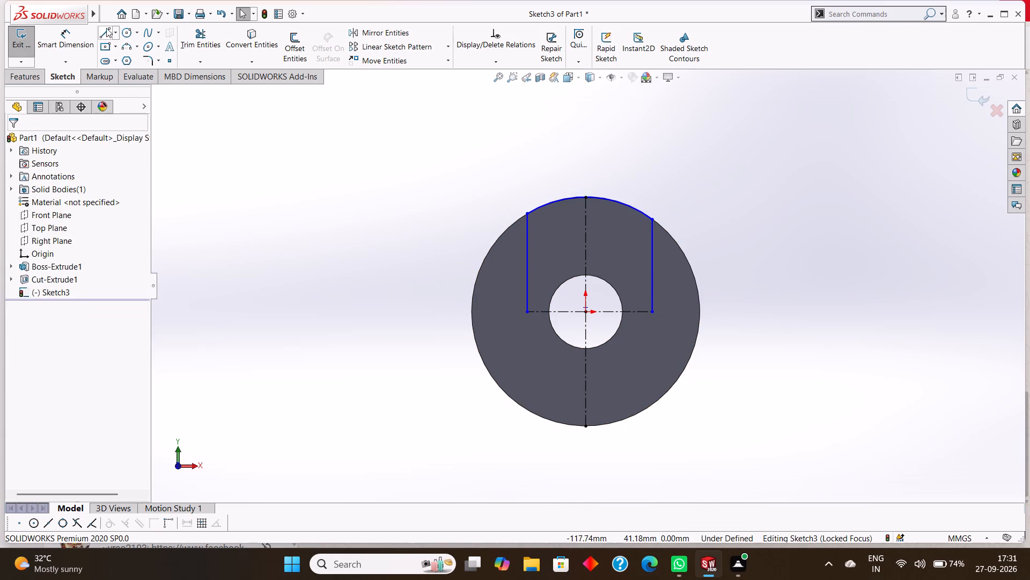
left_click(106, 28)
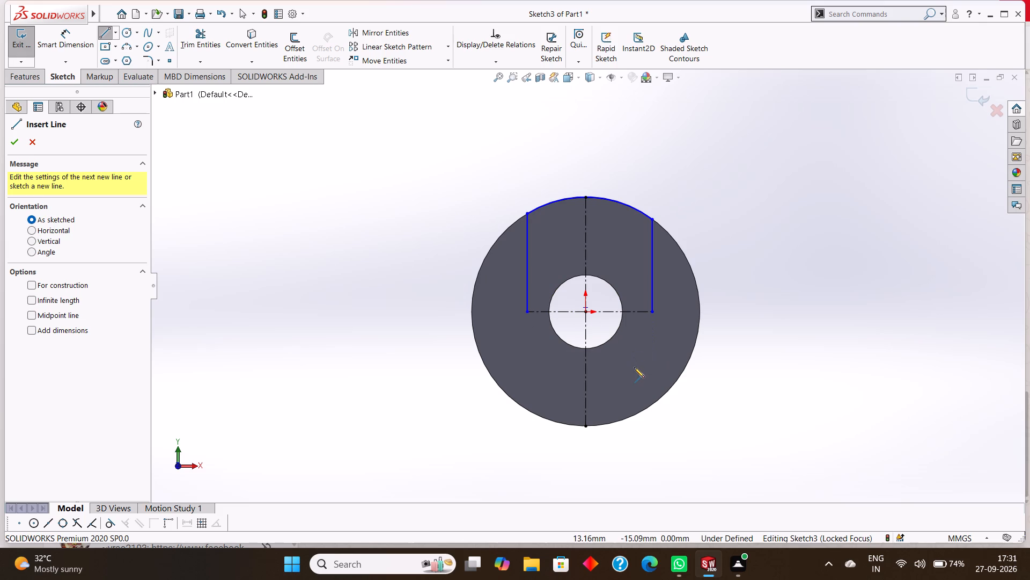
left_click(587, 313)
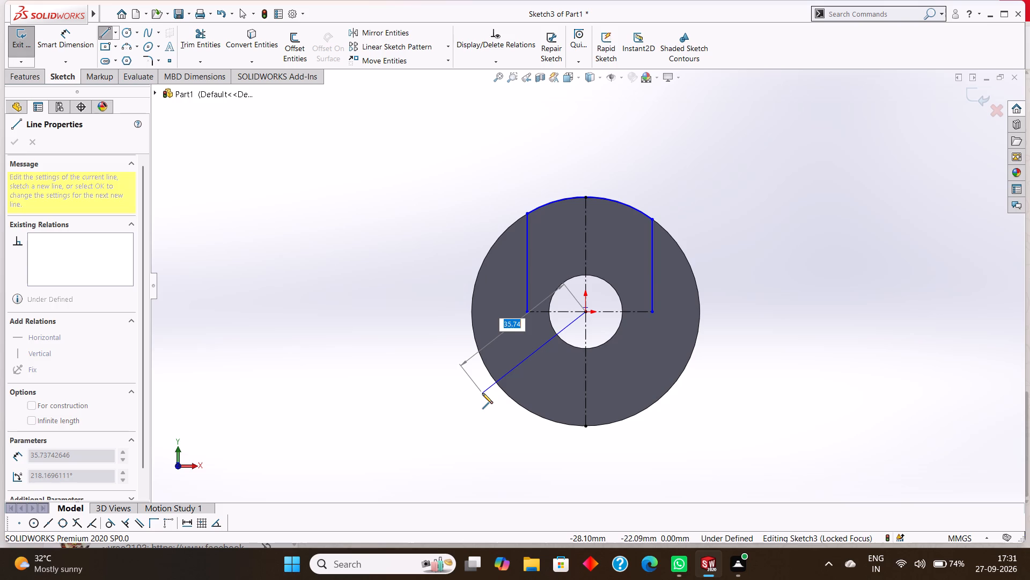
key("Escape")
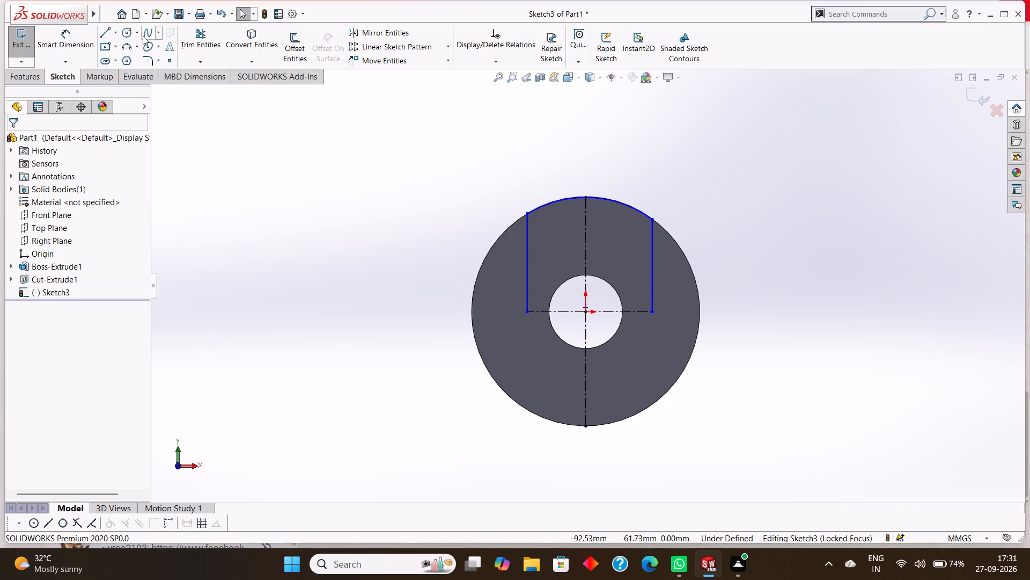
Draw an angled centerline about 38 mm long from the origin to the lower left, ending beyond the disc's outer edge.
left_click(116, 32)
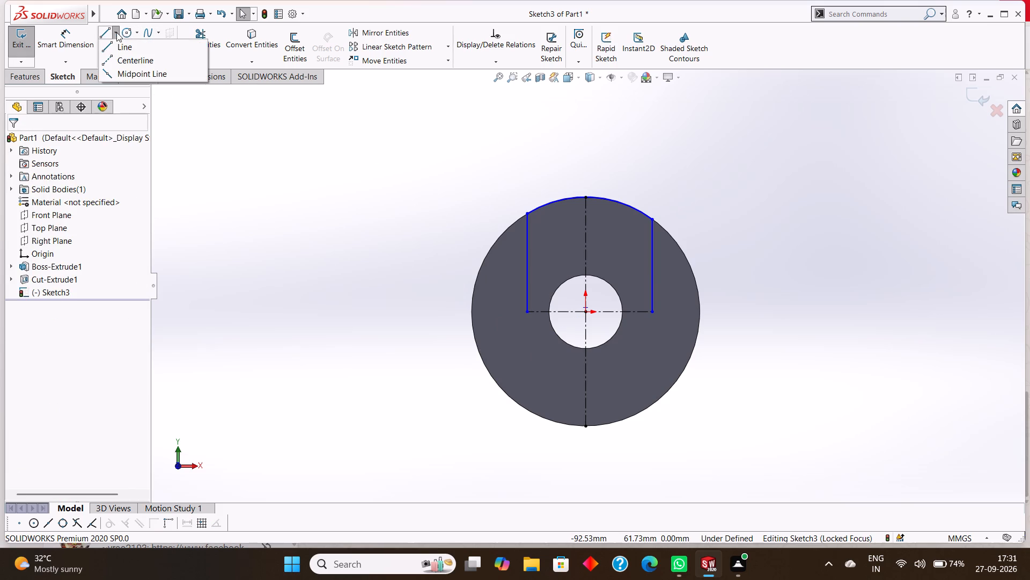
left_click(134, 58)
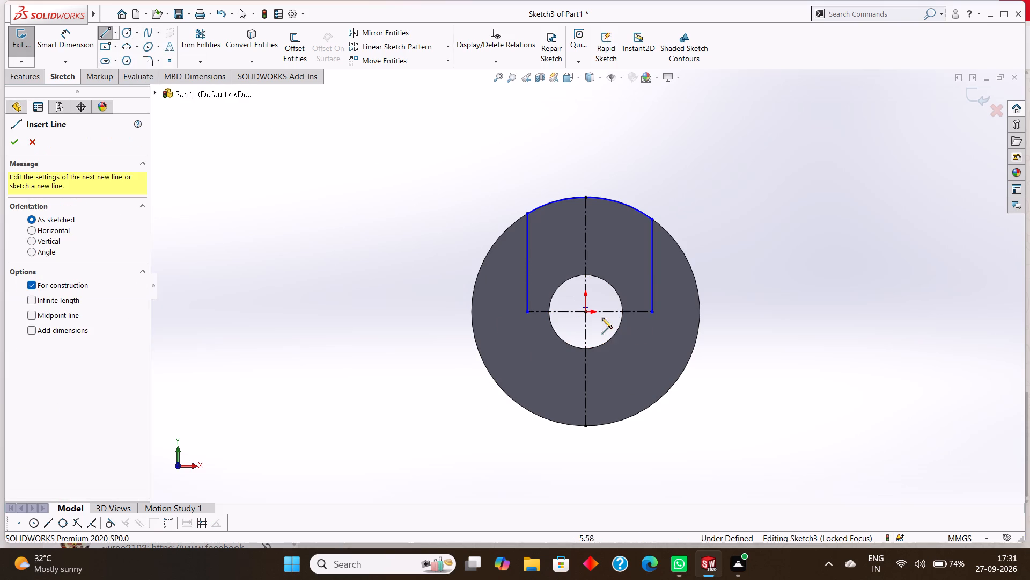
left_click(587, 311)
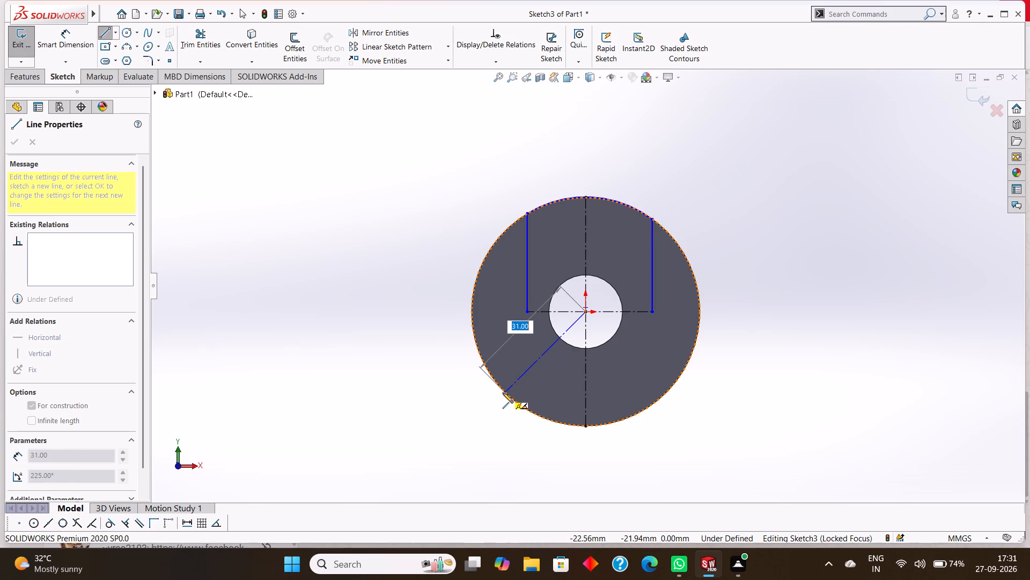
left_click(480, 404)
right_click(514, 423)
left_click(537, 426)
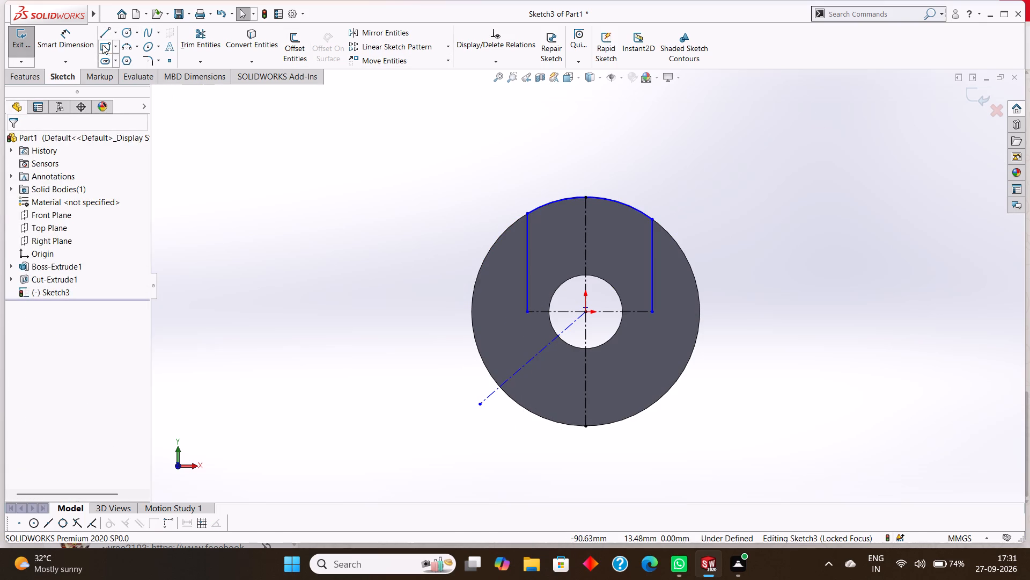
Dimension the angle between the lower vertical centerline and the angled centerline as 45°.
left_click(68, 37)
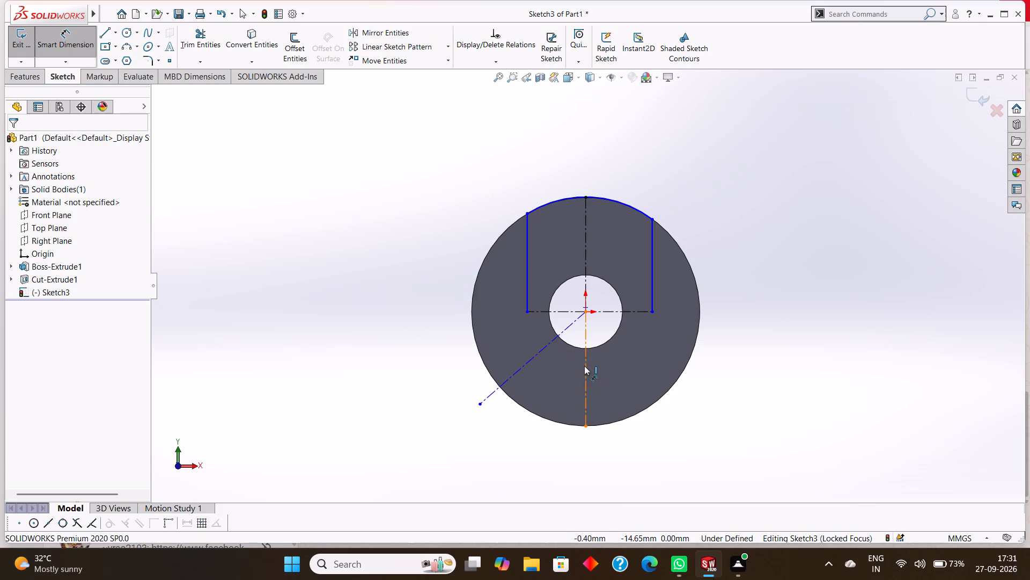
left_click(584, 366)
left_click(536, 355)
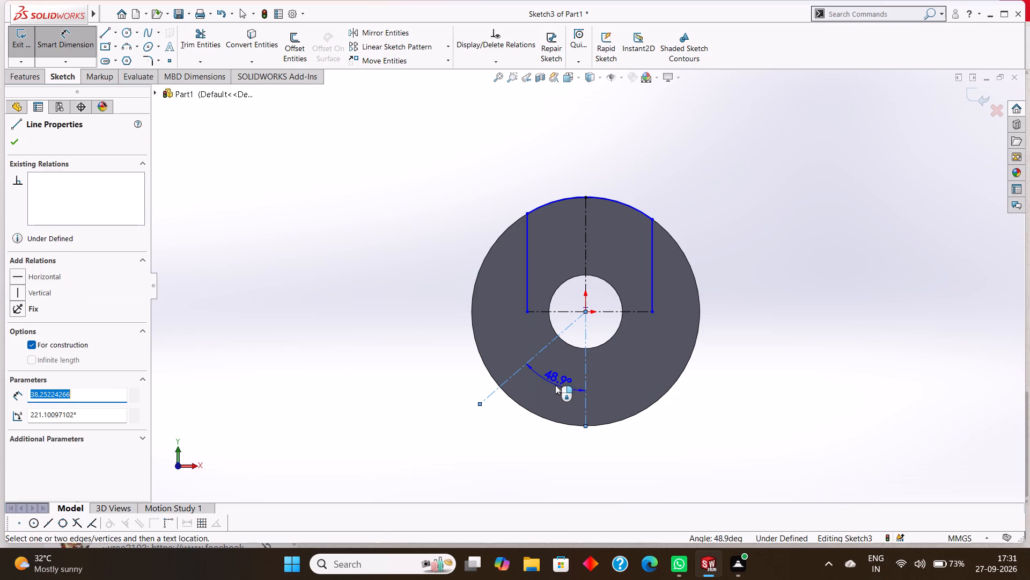
left_click(555, 386)
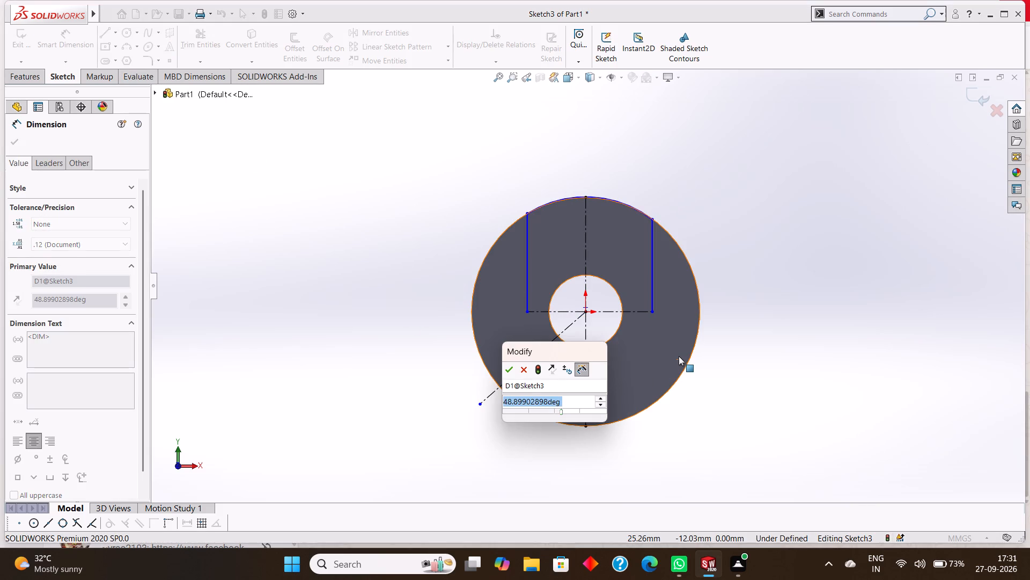
type("45")
key("Return")
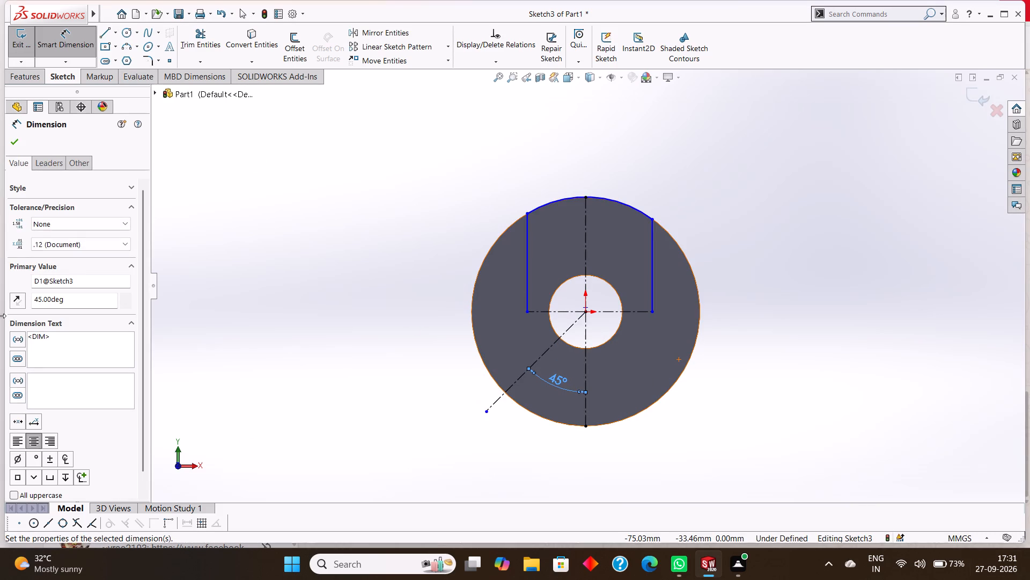
left_click(16, 137)
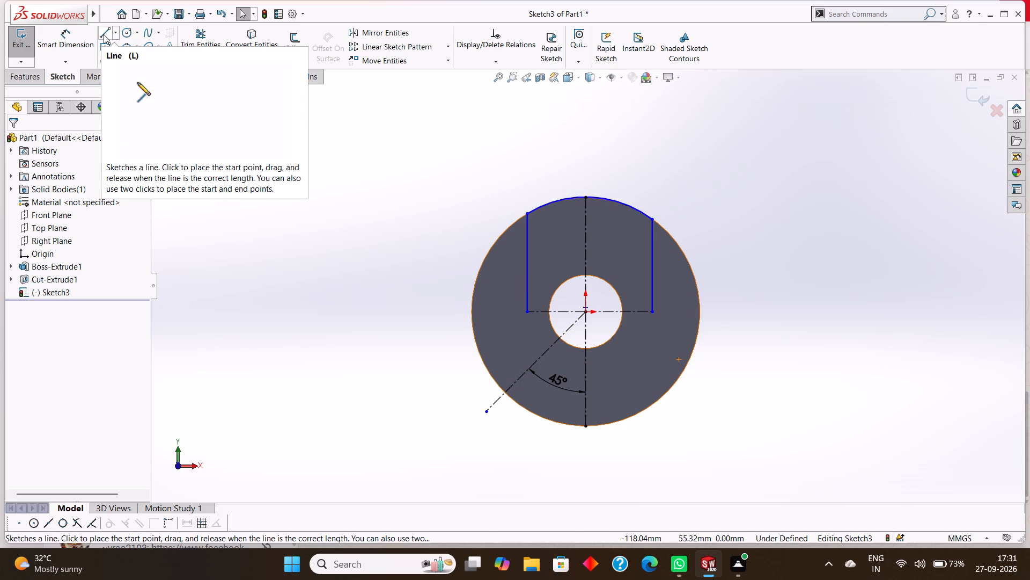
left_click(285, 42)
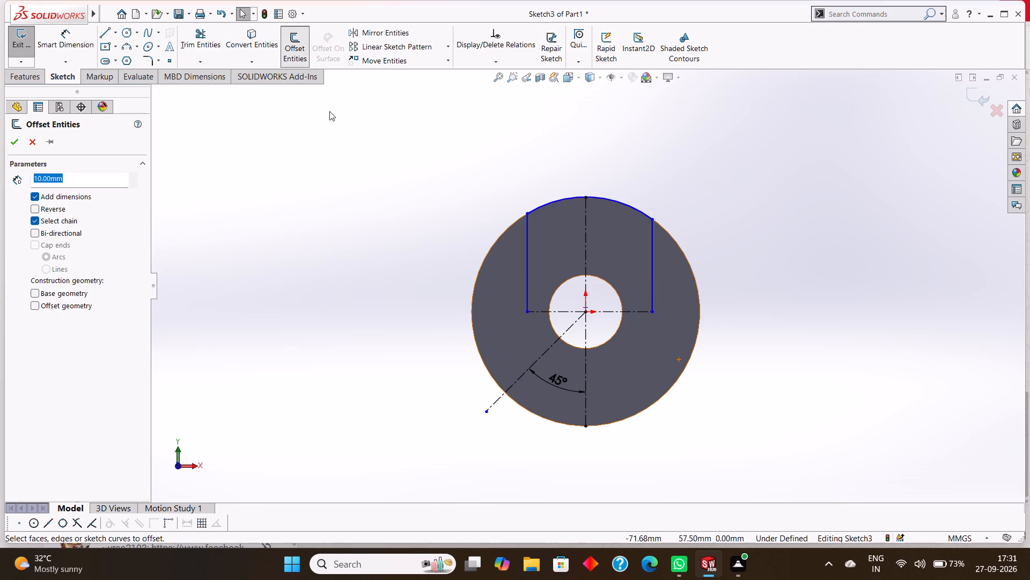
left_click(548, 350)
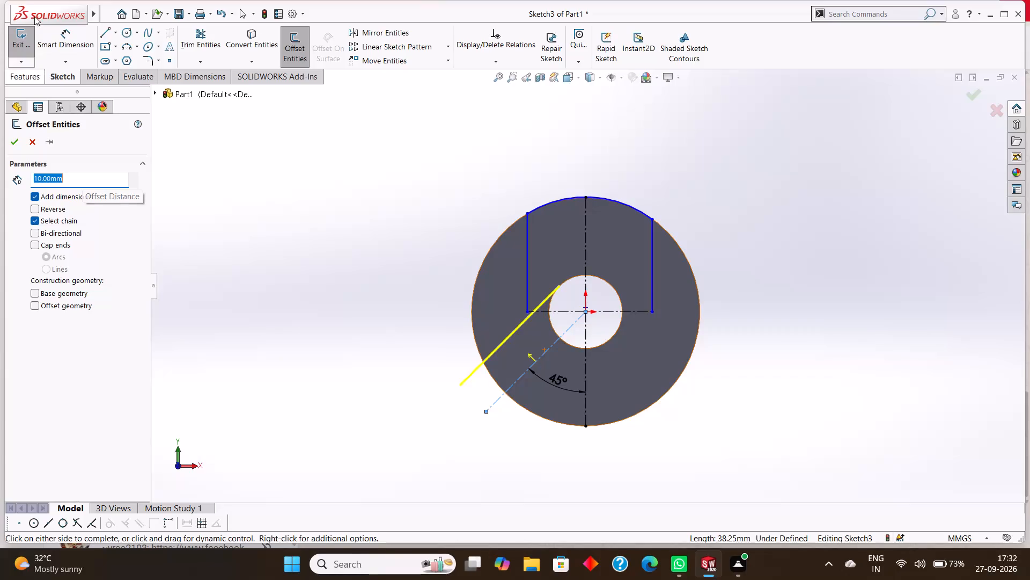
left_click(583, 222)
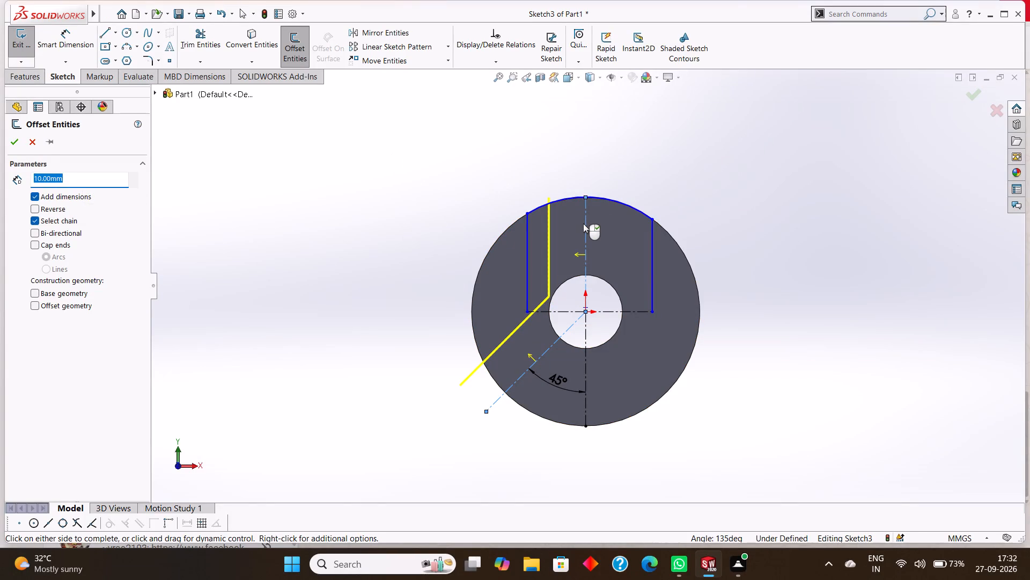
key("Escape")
Undo the sketch edits back to the upper vertical and horizontal centerlines, removing the side lines, arc, lower and angled centerlines, and angle dimension.
key("ctrl+z")
key("ctrl+z")
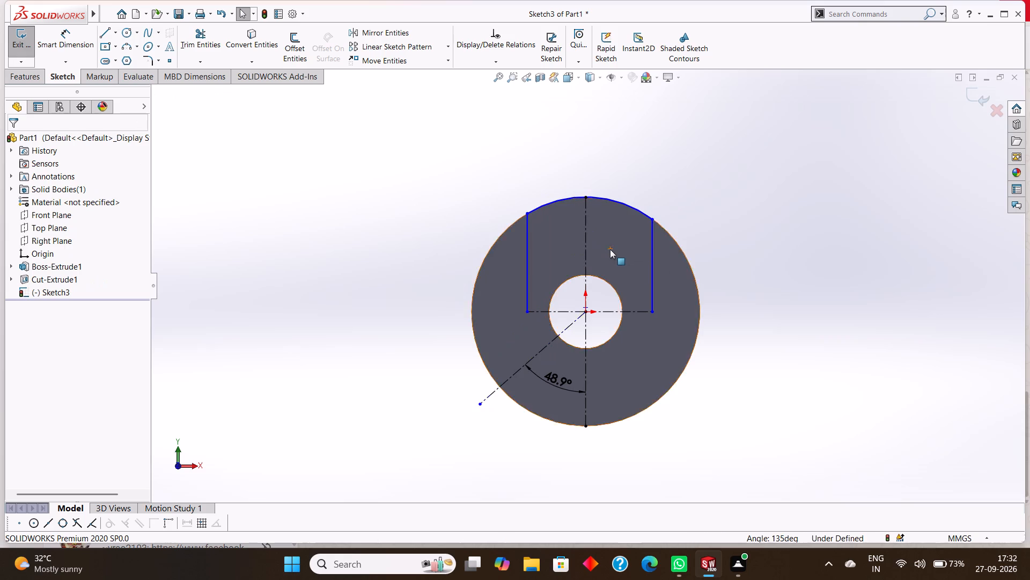
key("ctrl+z")
key("ctrl+z")
key("ctrl+z")
key("ctrl+z")
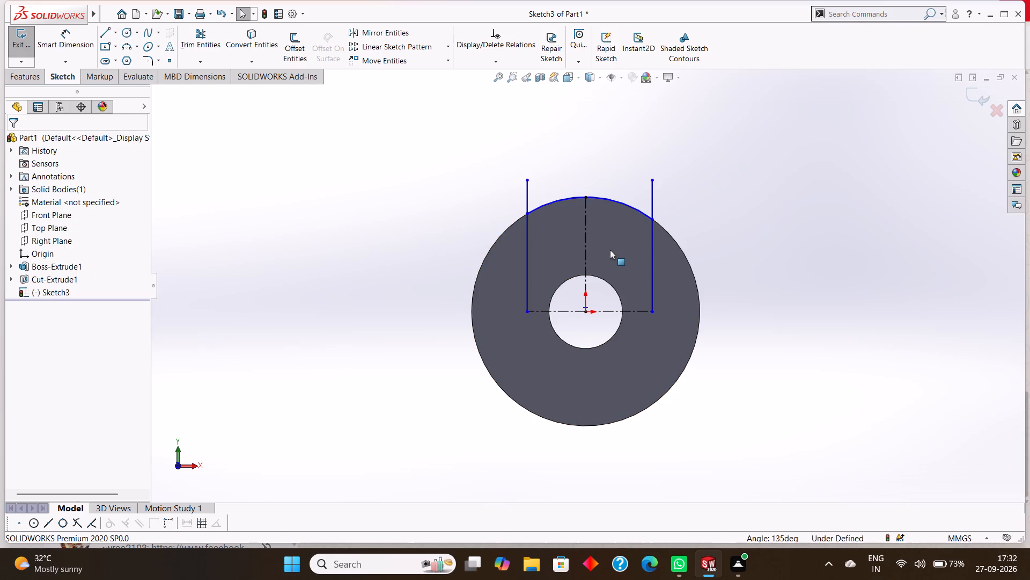
key("ctrl+z")
key("ctrl+z")
key("ctrl+z")
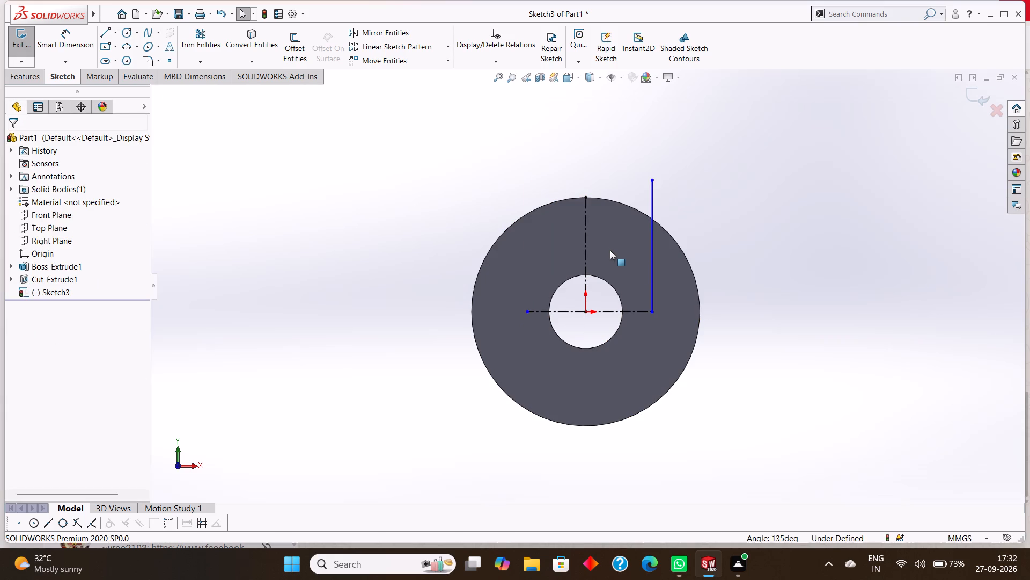
key("ctrl+z")
key("ctrl+z")
key("ctrl+z")
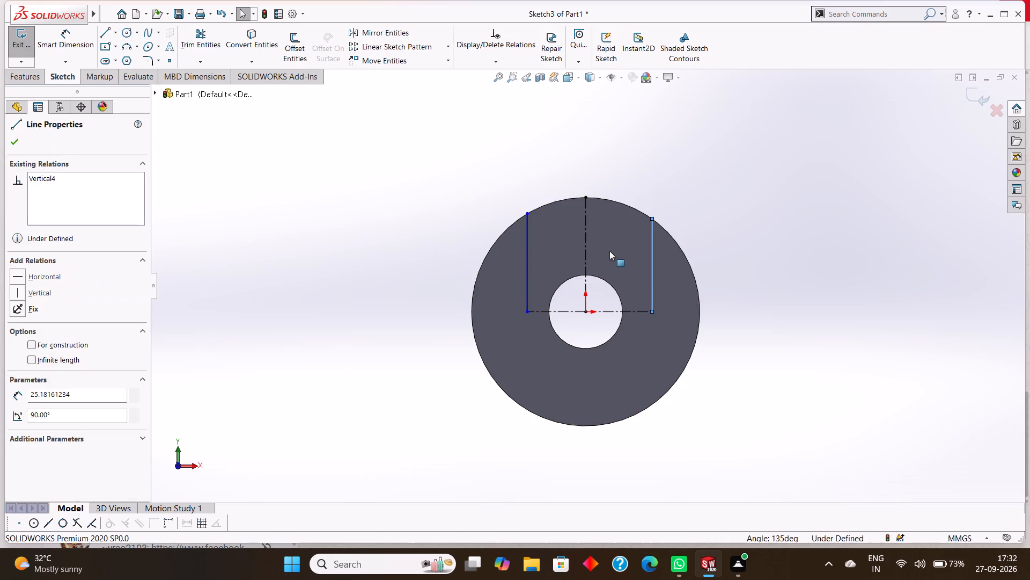
key("ctrl+z")
key("ctrl+z")
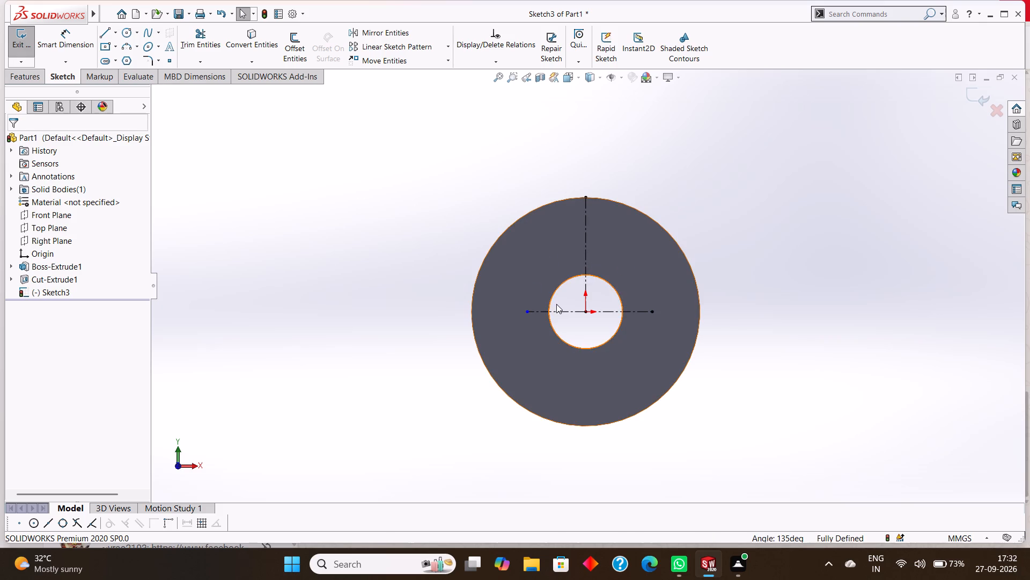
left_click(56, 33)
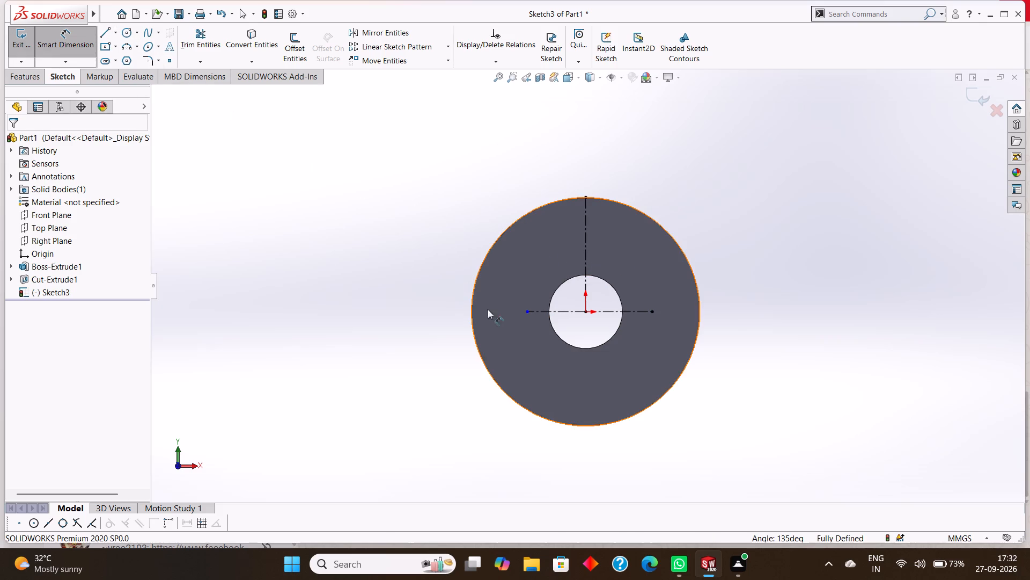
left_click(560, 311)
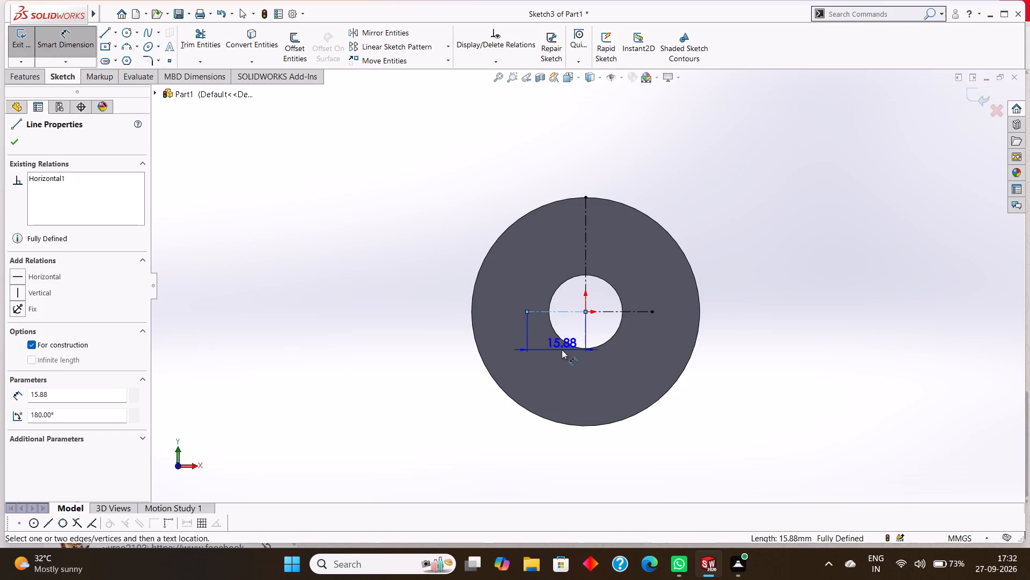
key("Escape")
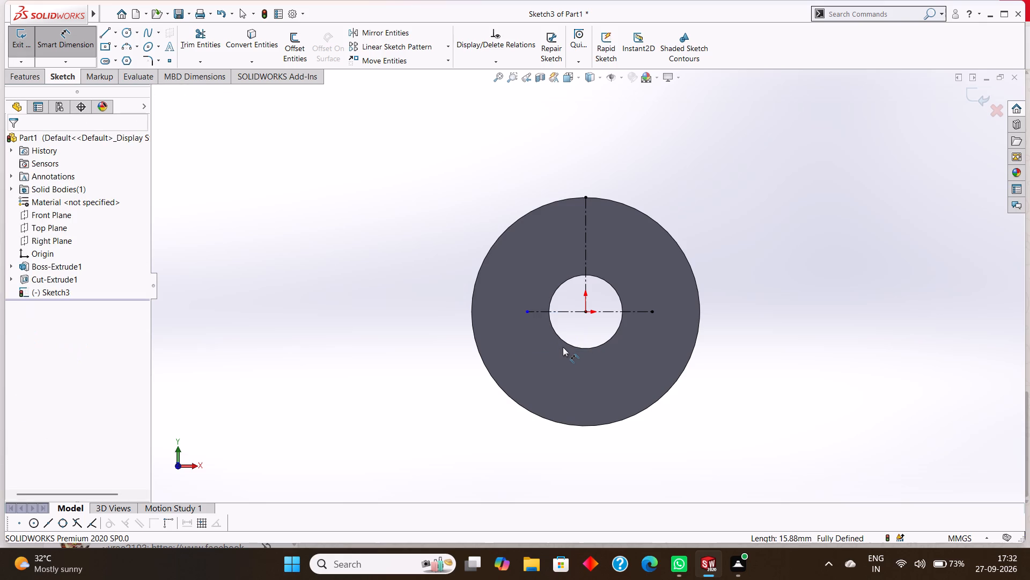
Undo the horizontal centerlines on both sides of the origin, keeping only the upper vertical centerline.
key("ctrl+z")
key("ctrl+z")
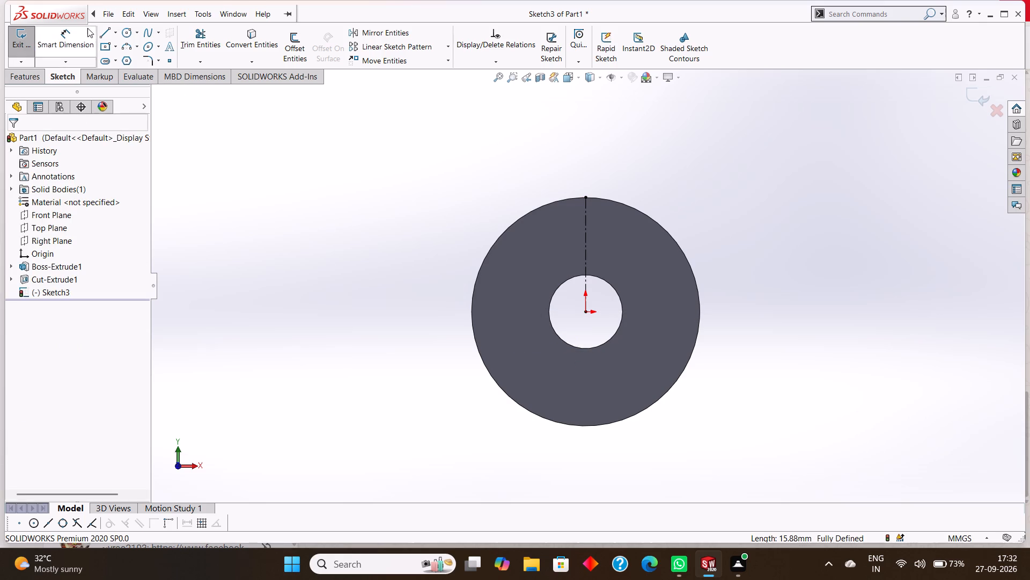
Offset the upper vertical centerline 10 mm bi-directionally with dimensions added, making a solid line on each side.
left_click(292, 44)
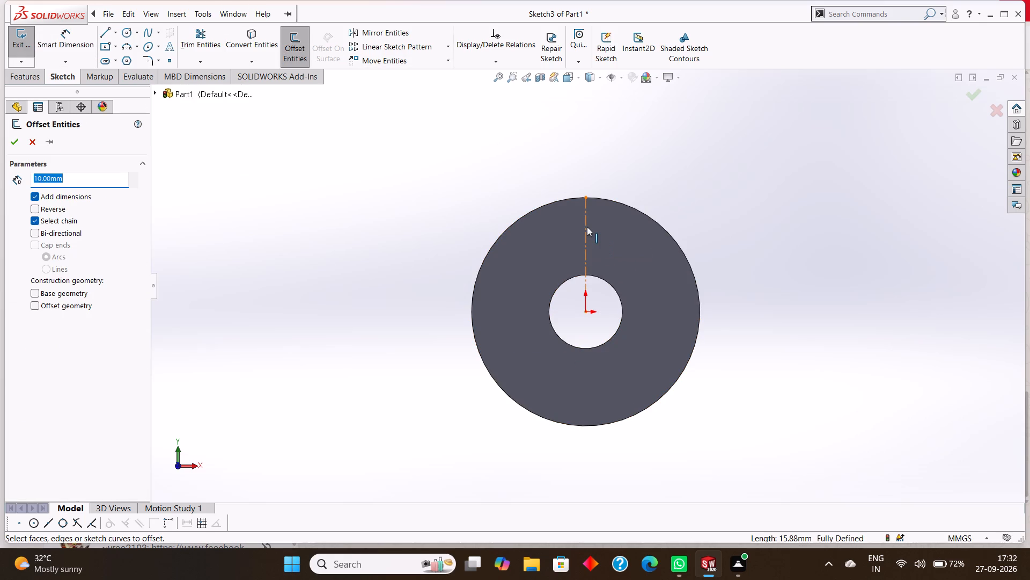
left_click(586, 226)
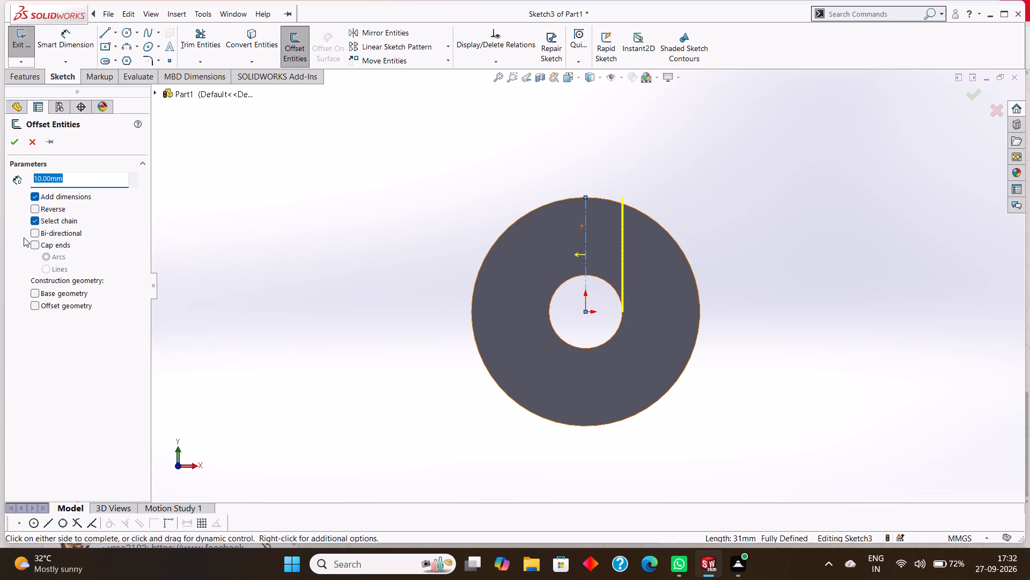
left_click(37, 236)
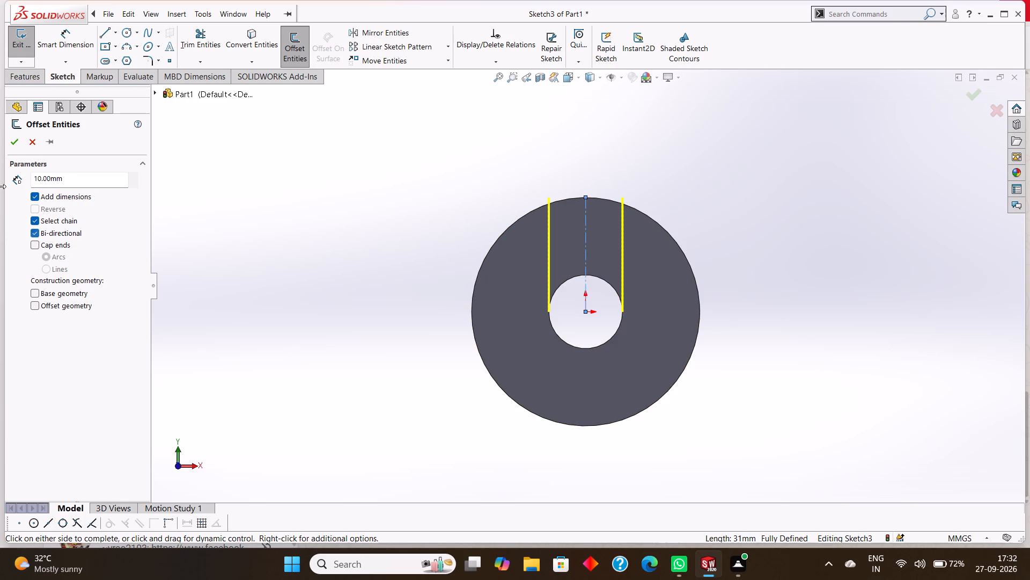
left_click(17, 139)
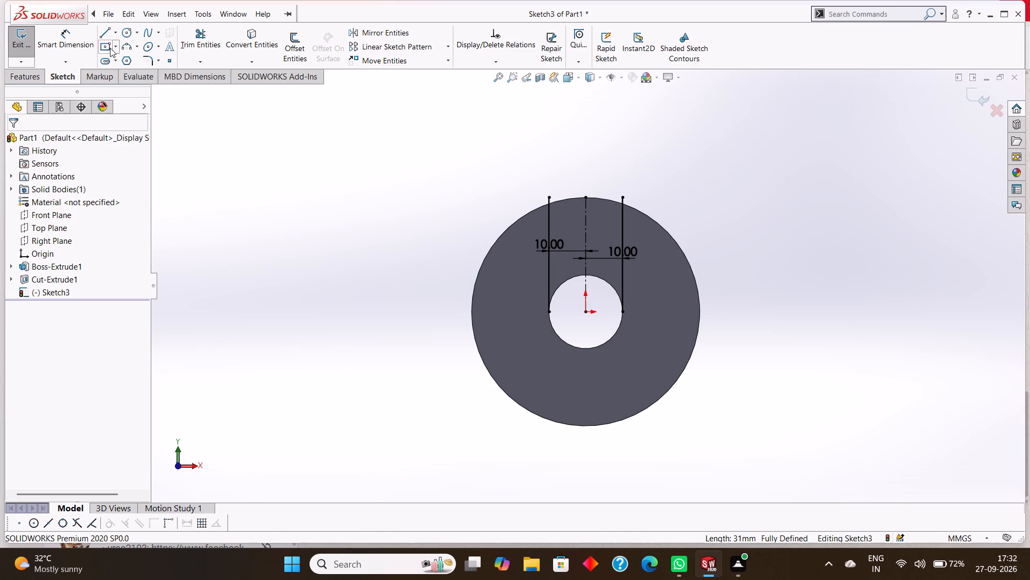
Draw a vertical centerline about 31 mm long from the origin down to the disc's lowest edge point.
left_click(115, 35)
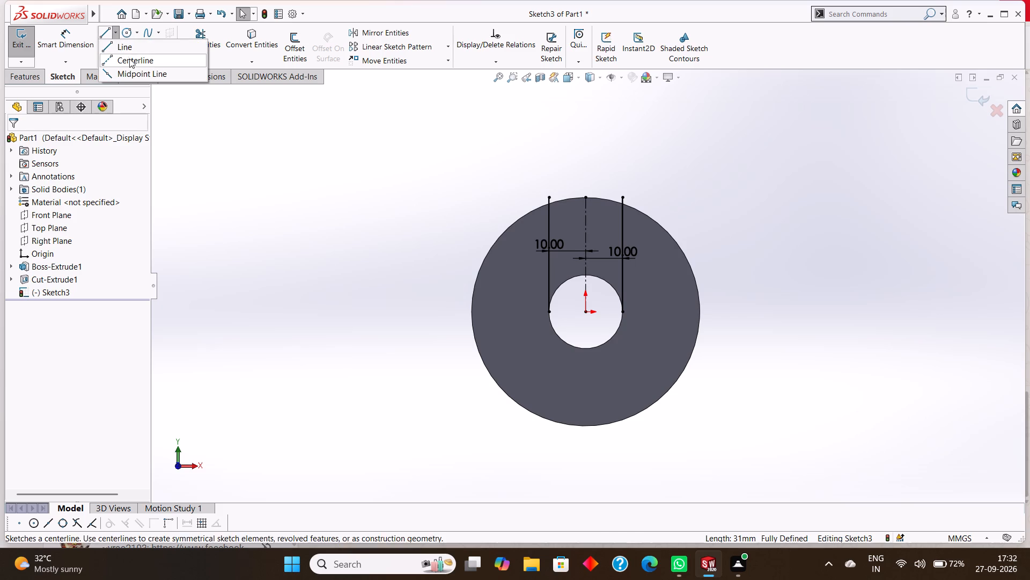
left_click(129, 59)
left_click(585, 310)
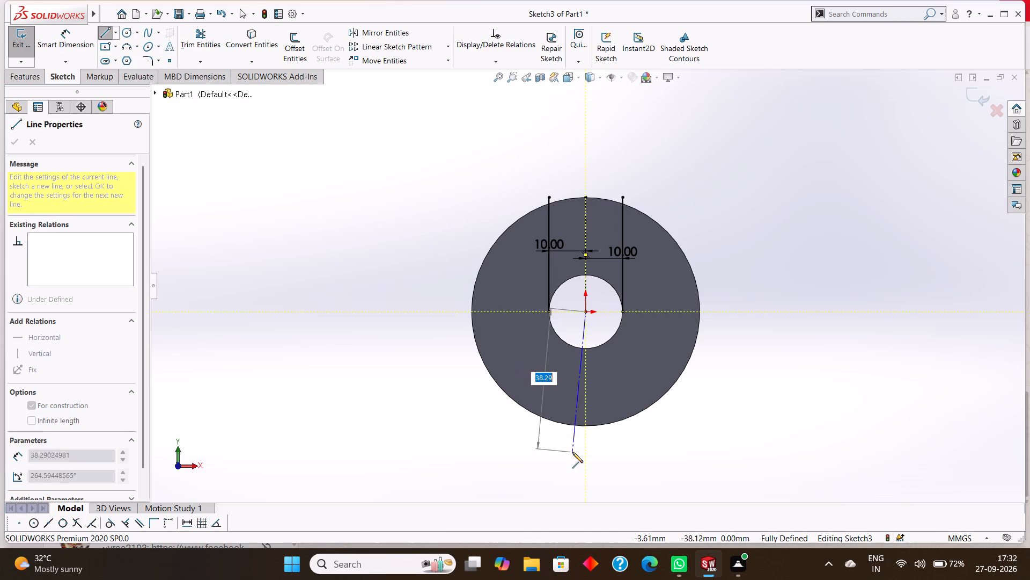
left_click(584, 426)
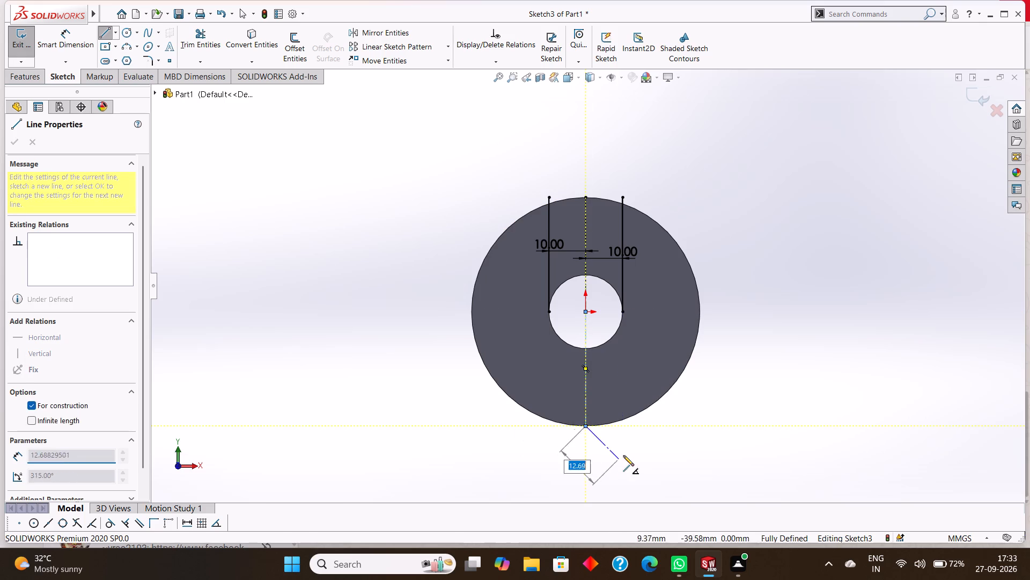
right_click(623, 455)
left_click(666, 445)
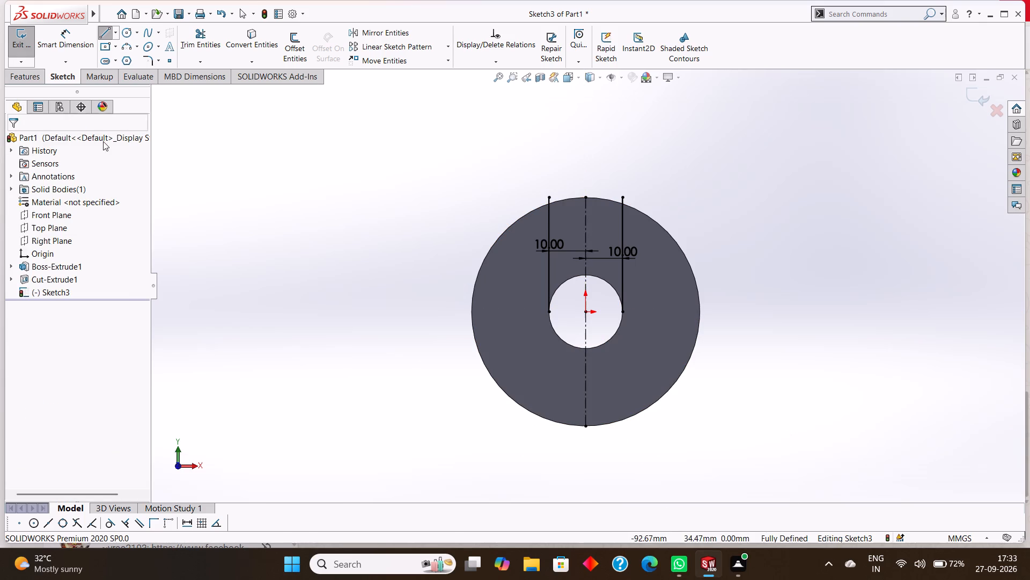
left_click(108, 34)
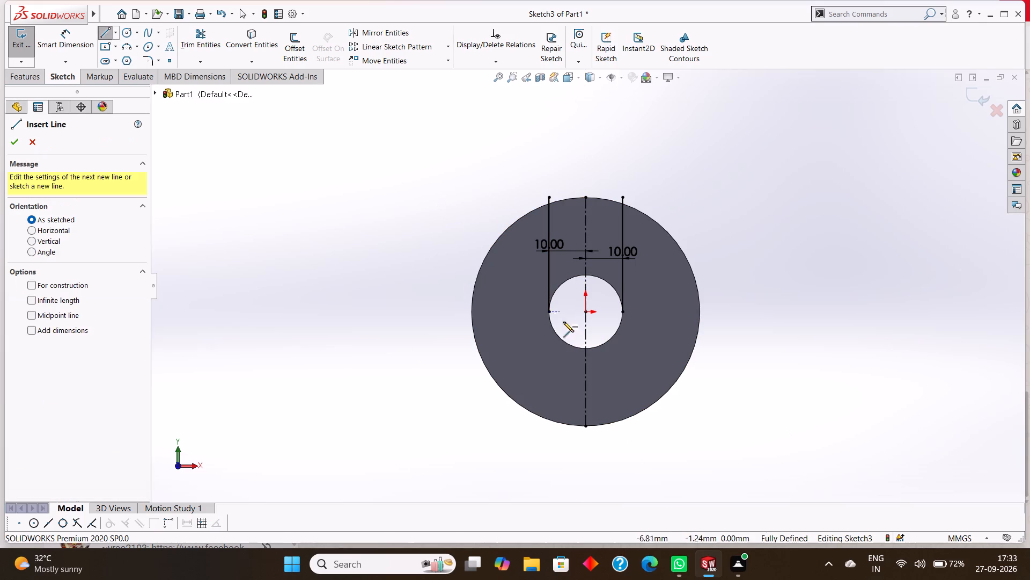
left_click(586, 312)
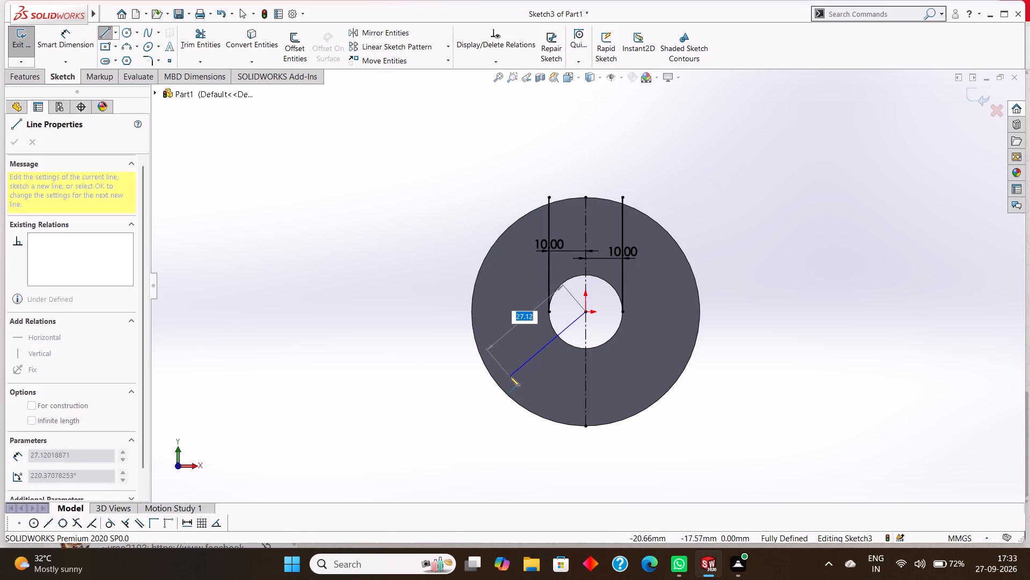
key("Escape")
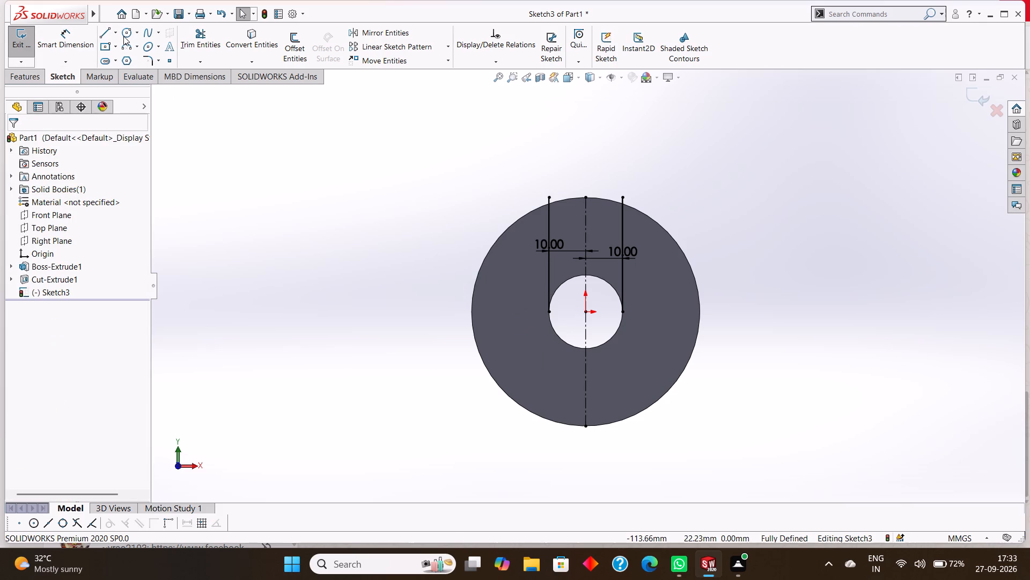
Draw an angled centerline about 31 mm long from the origin to the disc's outer edge at the lower left.
left_click(115, 33)
left_click(128, 58)
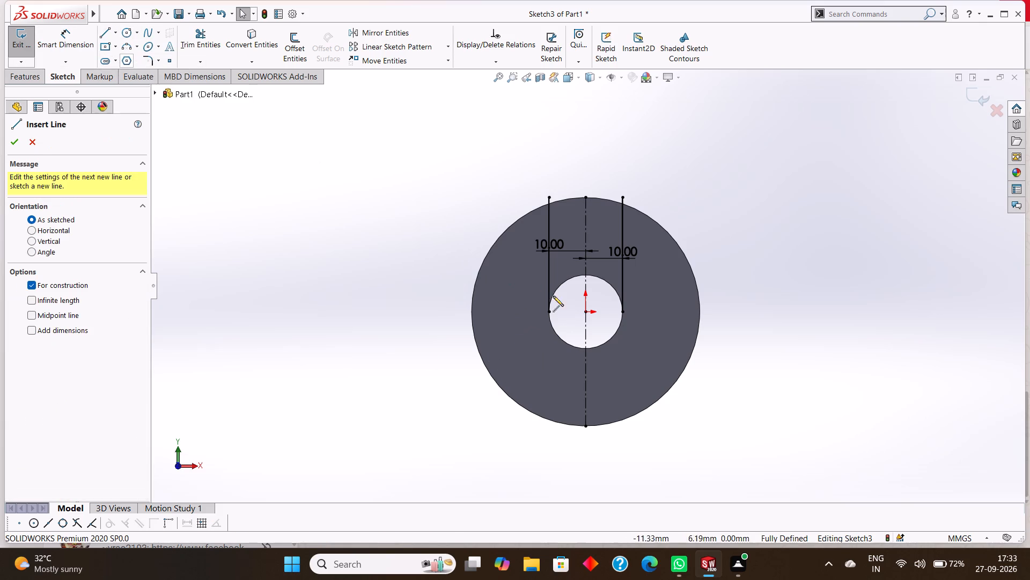
left_click(585, 313)
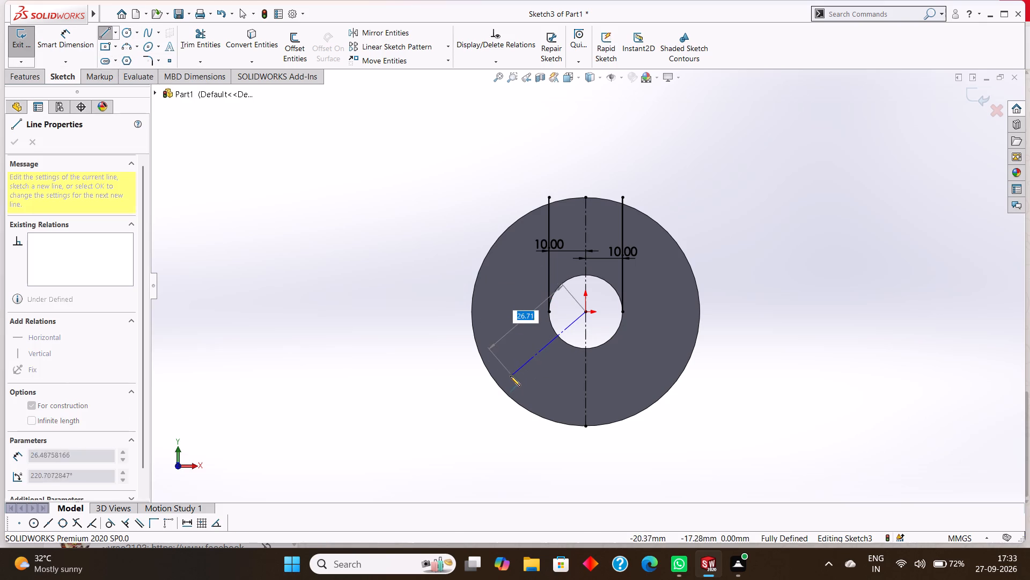
left_click(496, 382)
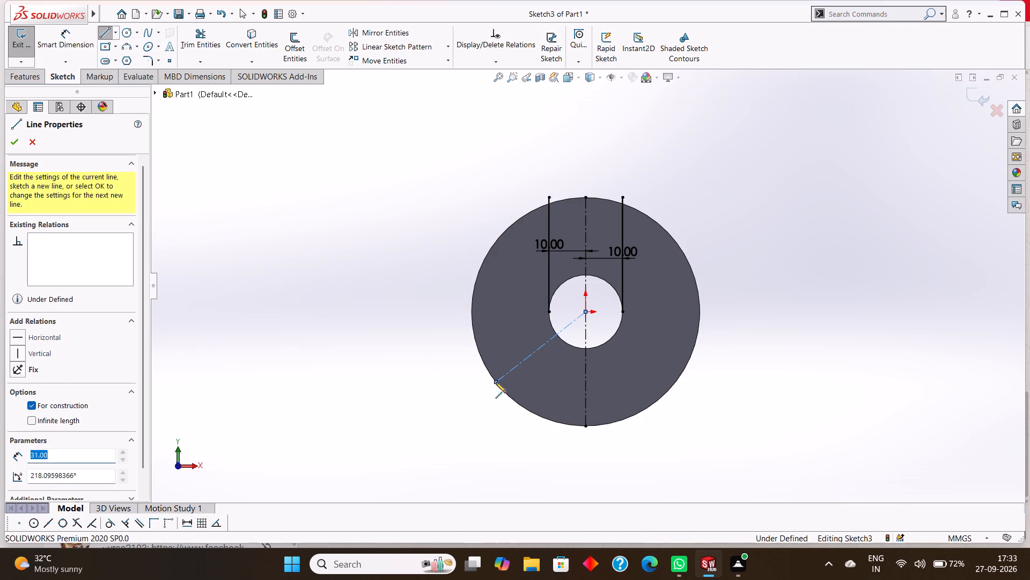
right_click(450, 403)
left_click(482, 411)
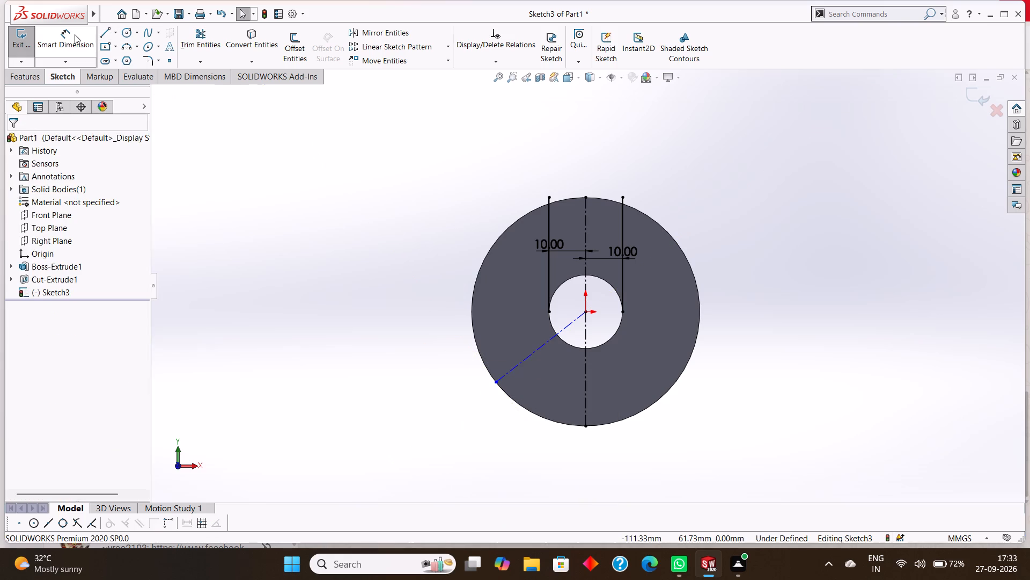
Dimension the angle between the lower vertical centerline and the angled centerline as 45°.
left_click(73, 34)
left_click(584, 366)
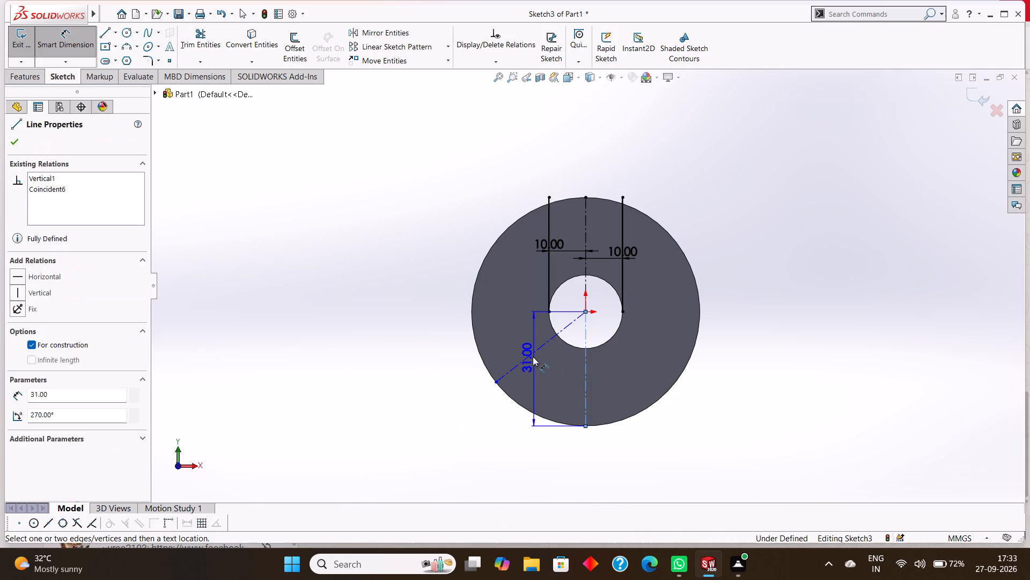
left_click(533, 353)
left_click(549, 367)
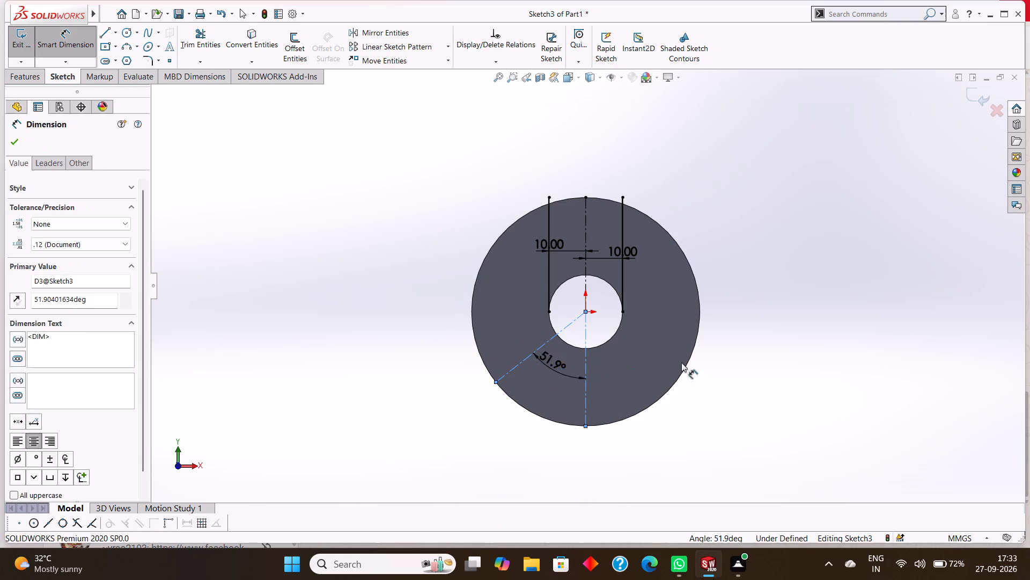
type("45")
key("Return")
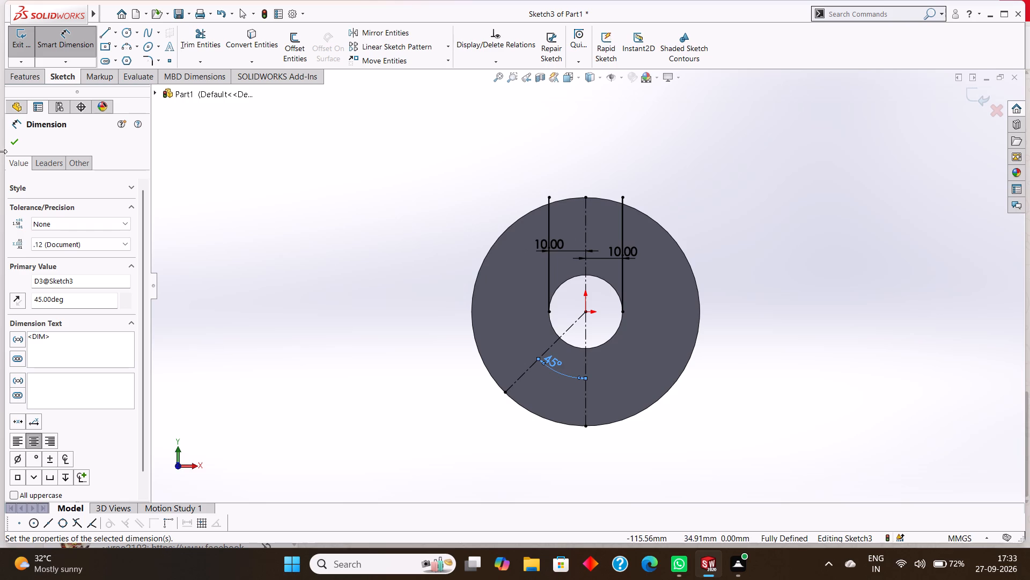
left_click(17, 142)
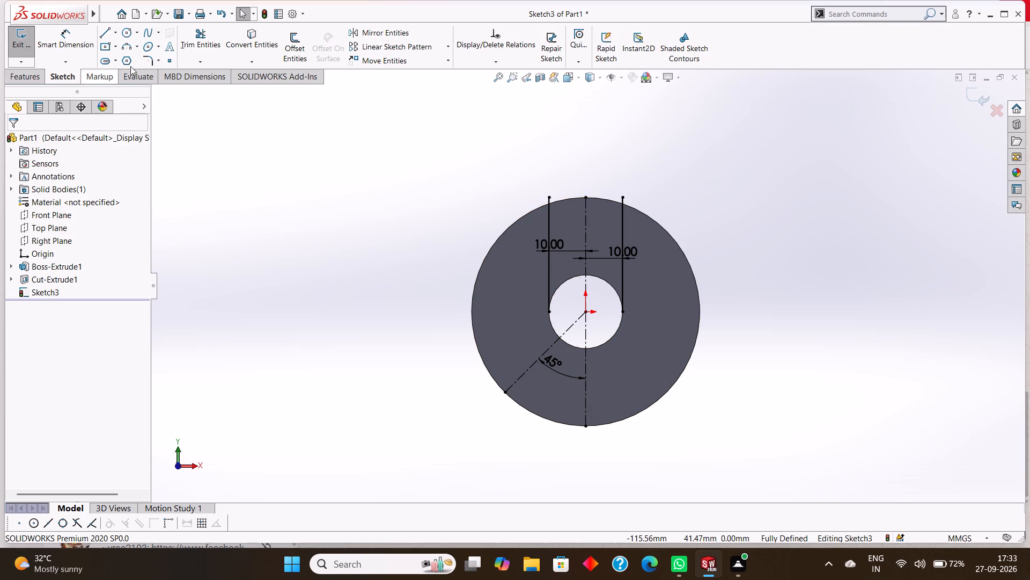
Offset the angled centerline 10 mm bi-directionally with dimensions added, making a parallel line on each side.
left_click(306, 37)
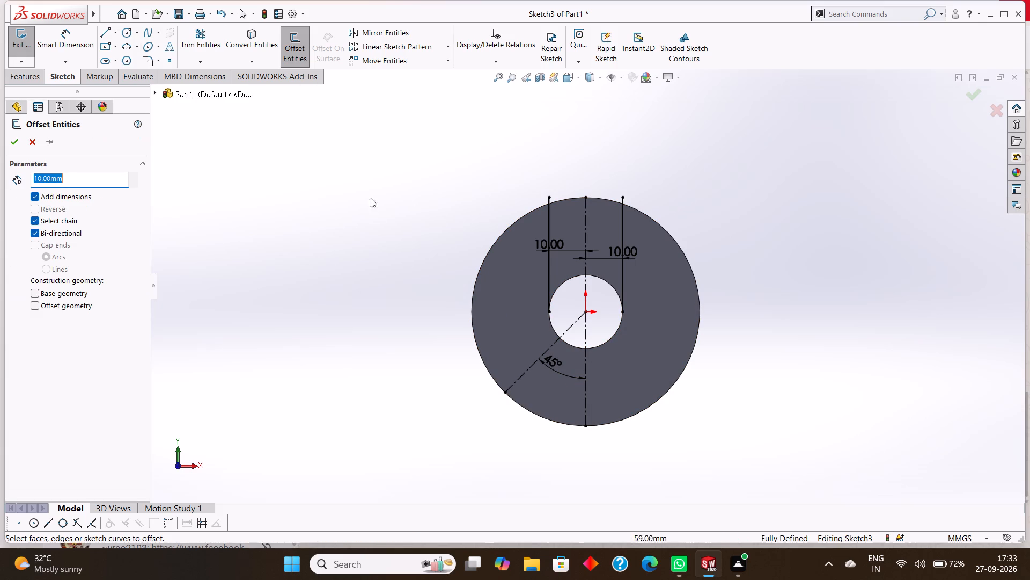
left_click(522, 374)
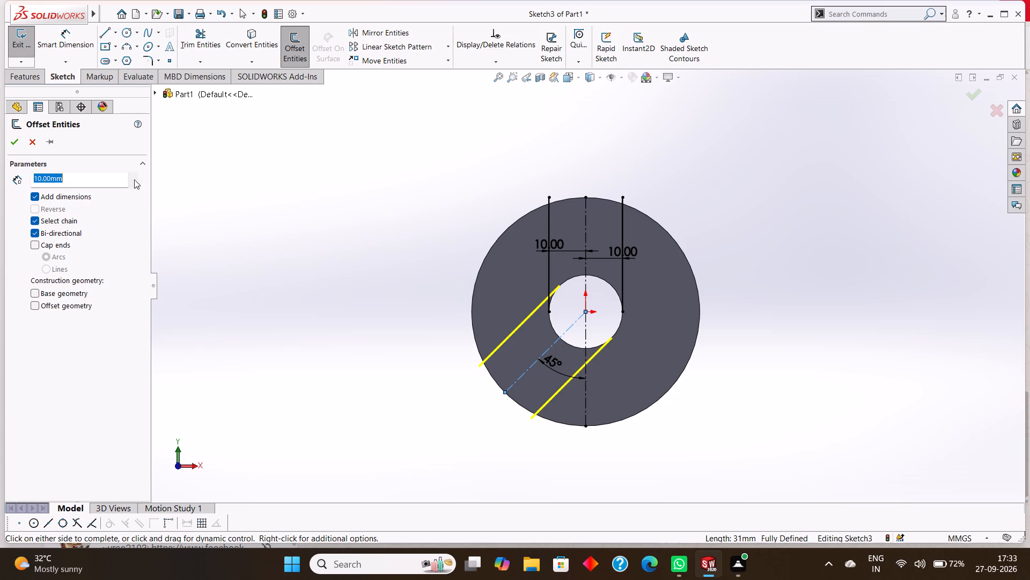
left_click(8, 140)
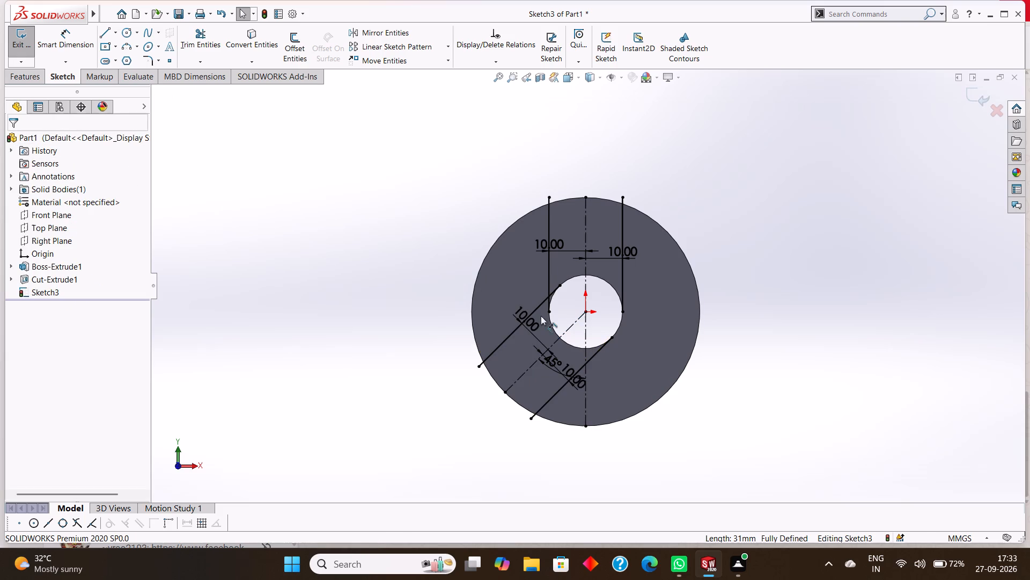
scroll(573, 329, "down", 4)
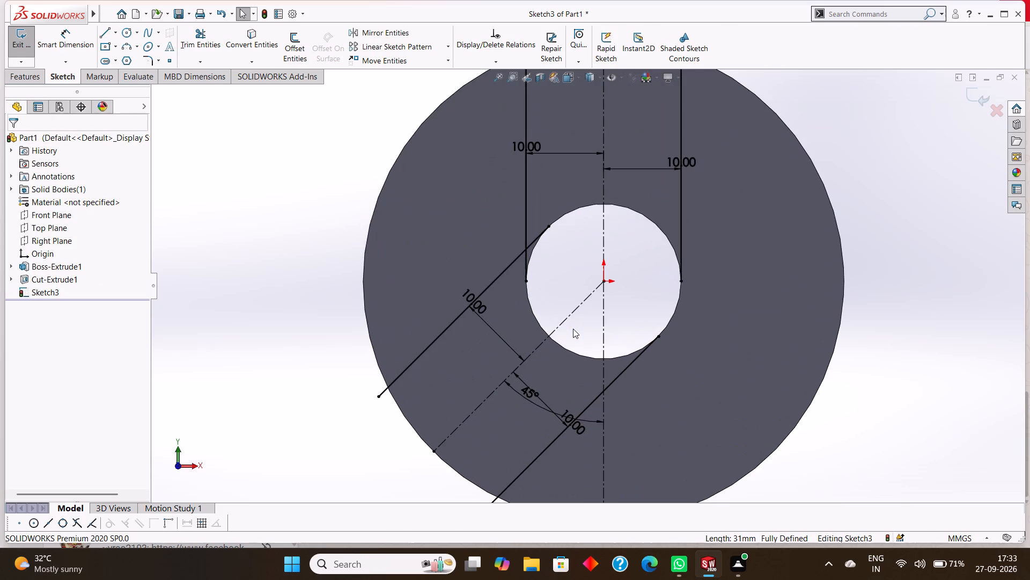
Draw a circle of 5 mm radius on the front face between the left vertical and upper angled offset lines.
scroll(573, 329, "up", 3)
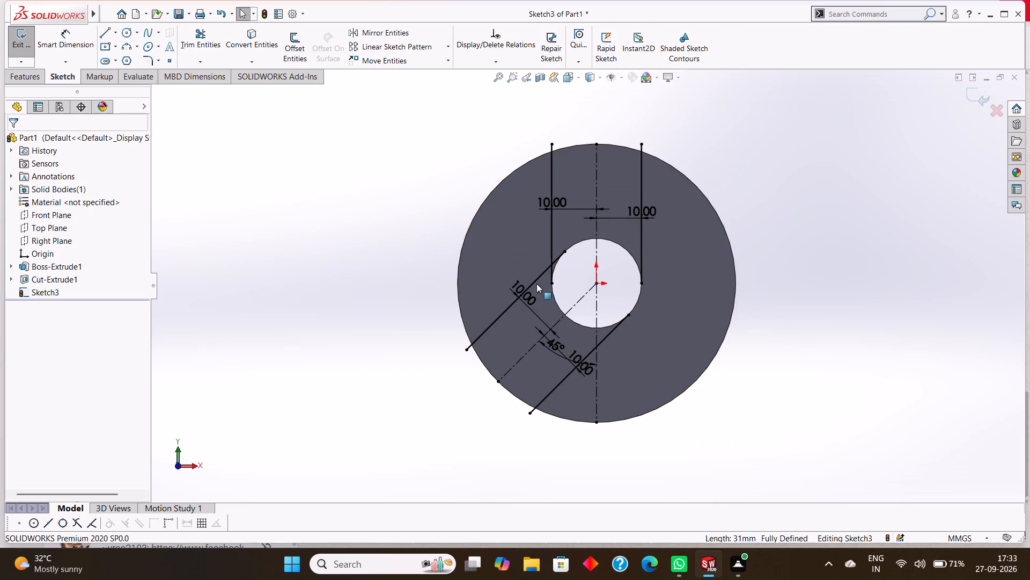
left_click(125, 28)
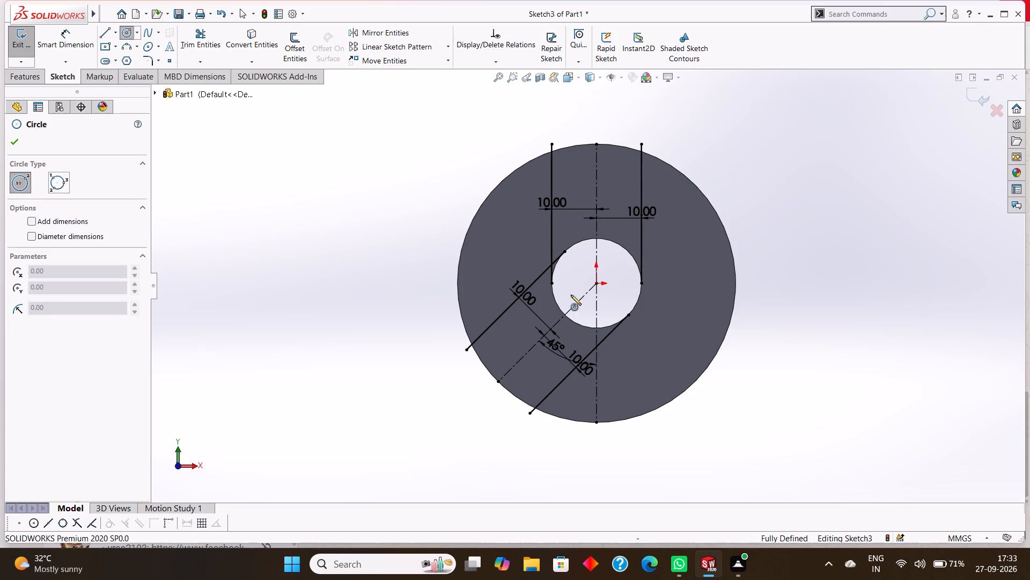
left_click(509, 240)
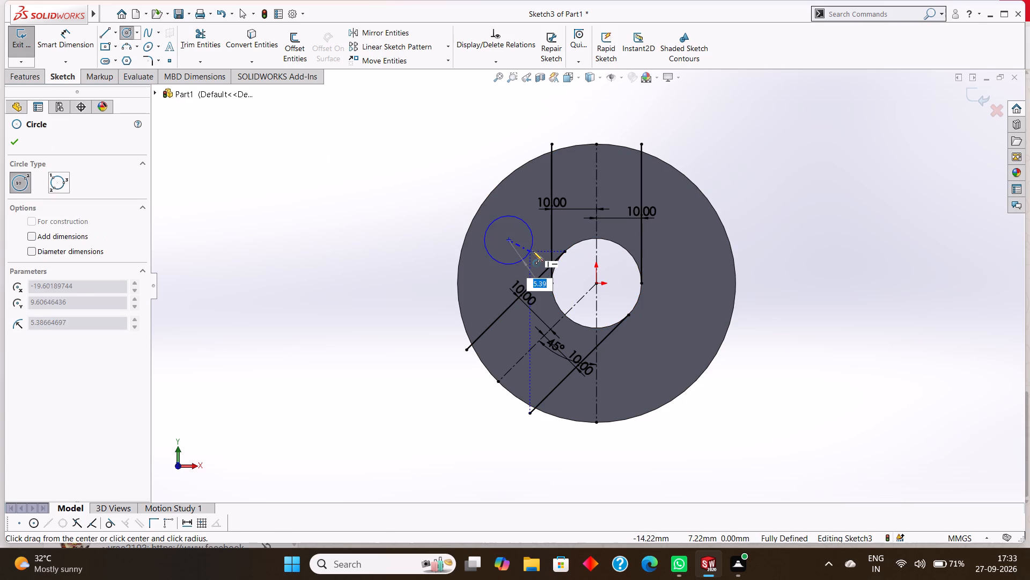
key("5")
key("Return")
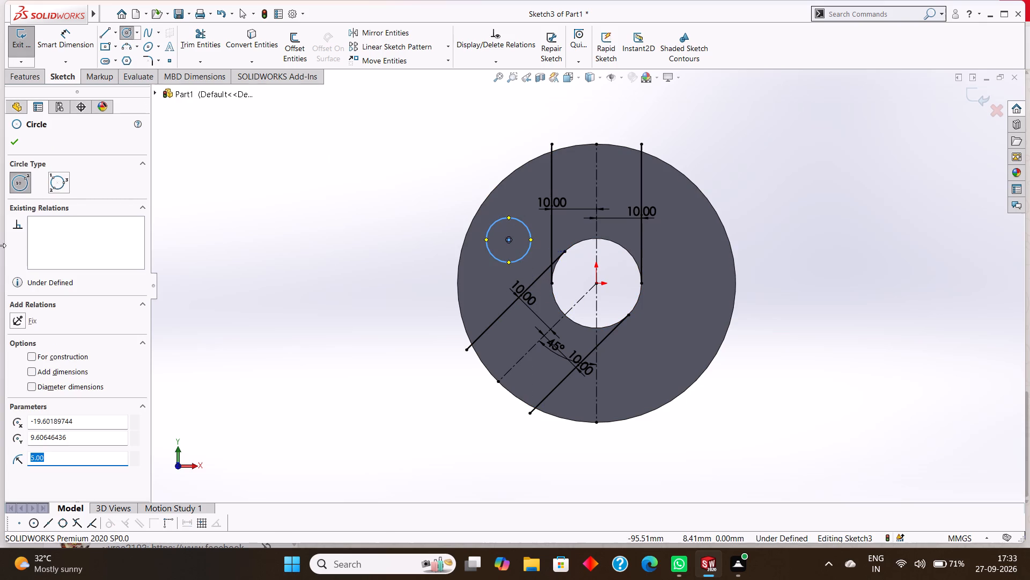
left_click(18, 139)
Dimension the new circle's diameter as 10 mm.
left_click(74, 37)
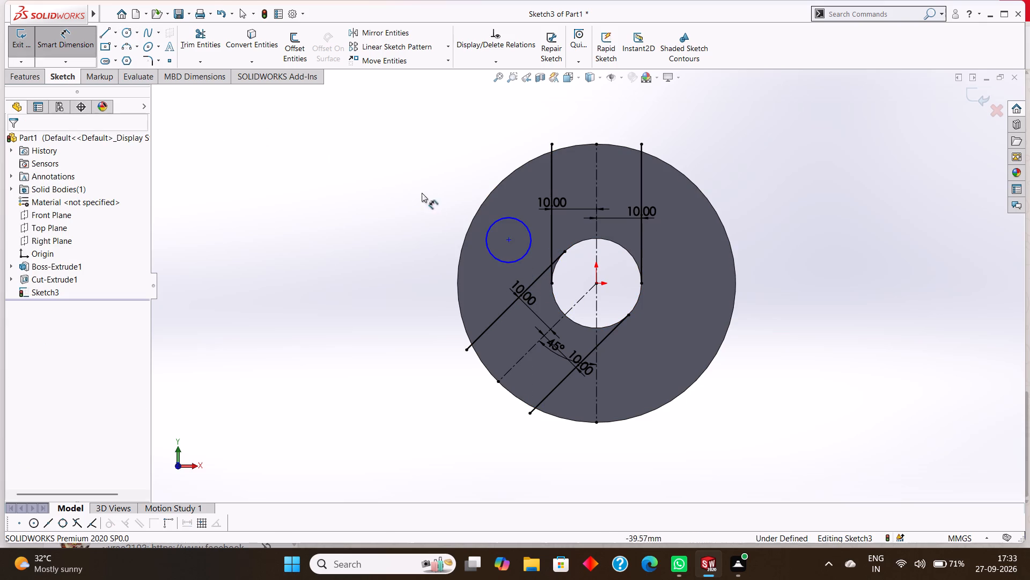
left_click(508, 220)
left_click(439, 201)
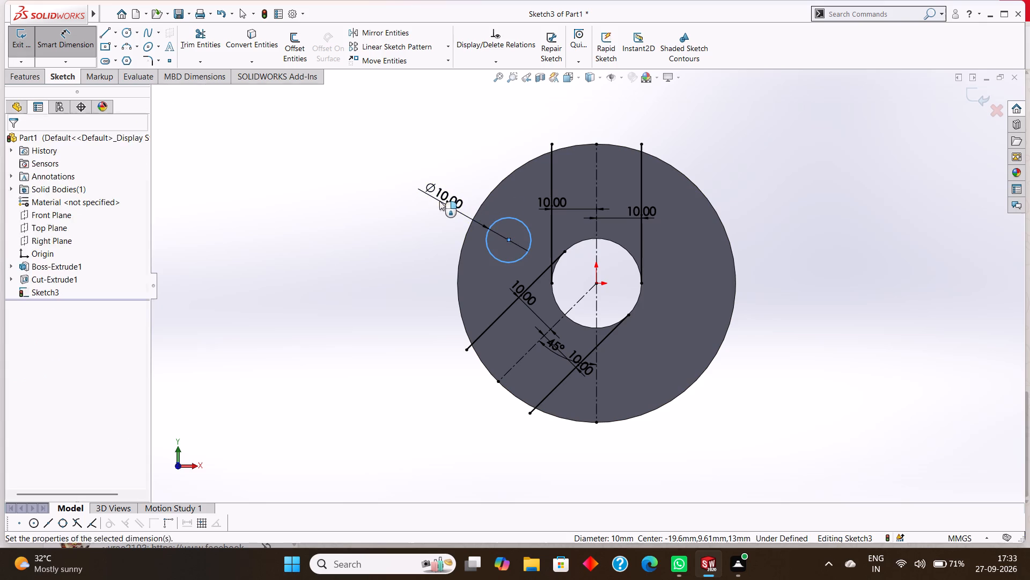
left_click(393, 186)
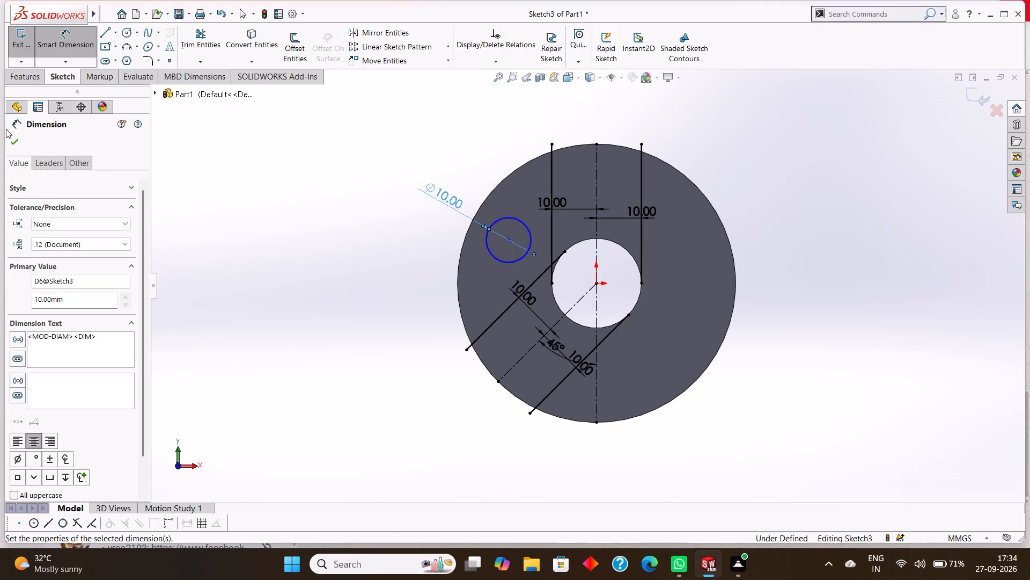
left_click(15, 136)
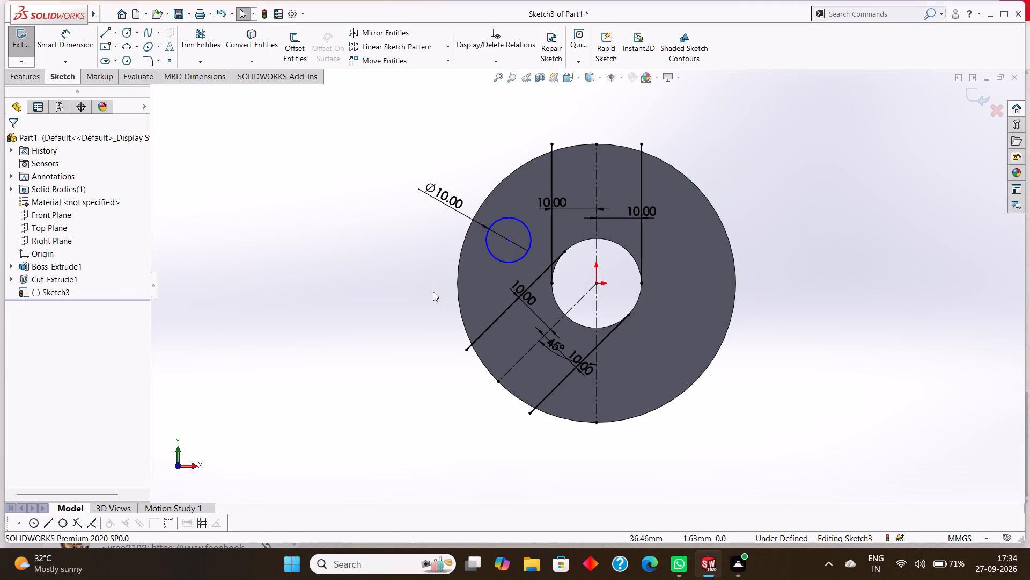
key("Escape")
Add a tangent relation between the 10 mm circle and the left vertical offset line.
left_click(512, 218)
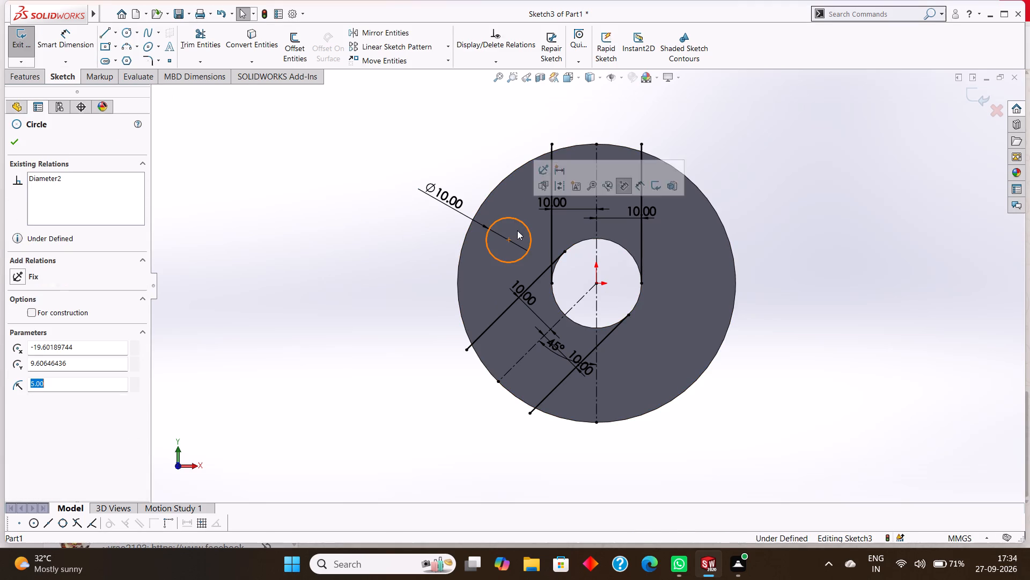
left_click(551, 224, "ctrl")
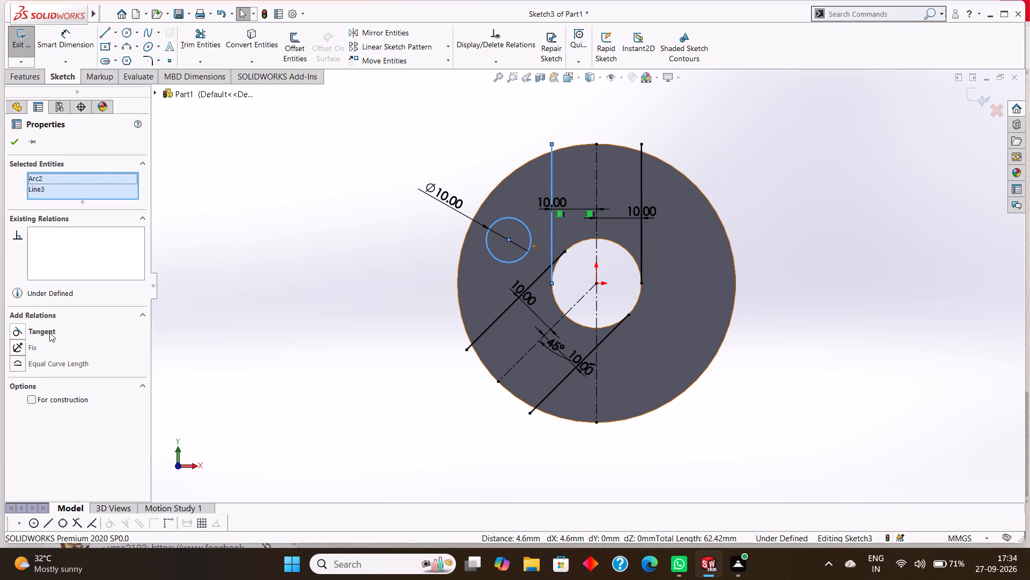
left_click(49, 332)
left_click(19, 143)
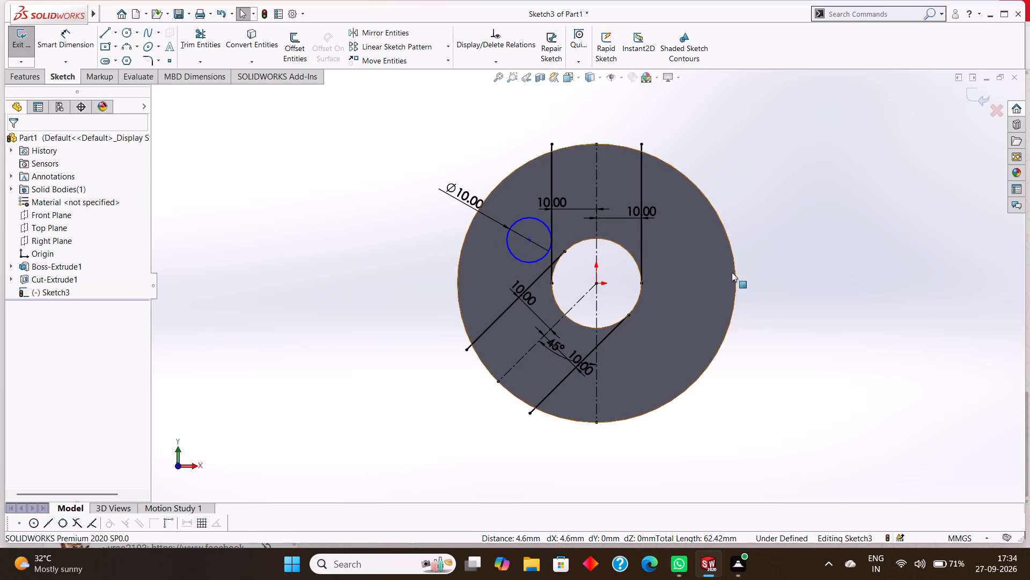
Add a tangent relation between the 10 mm circle and the upper angled offset line.
left_click(509, 233)
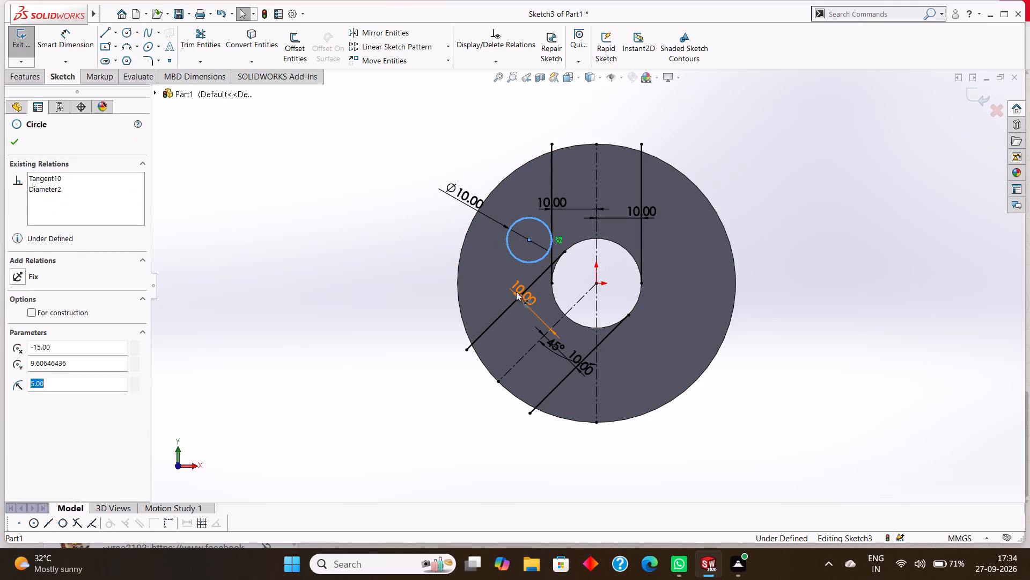
left_click(537, 280, "ctrl")
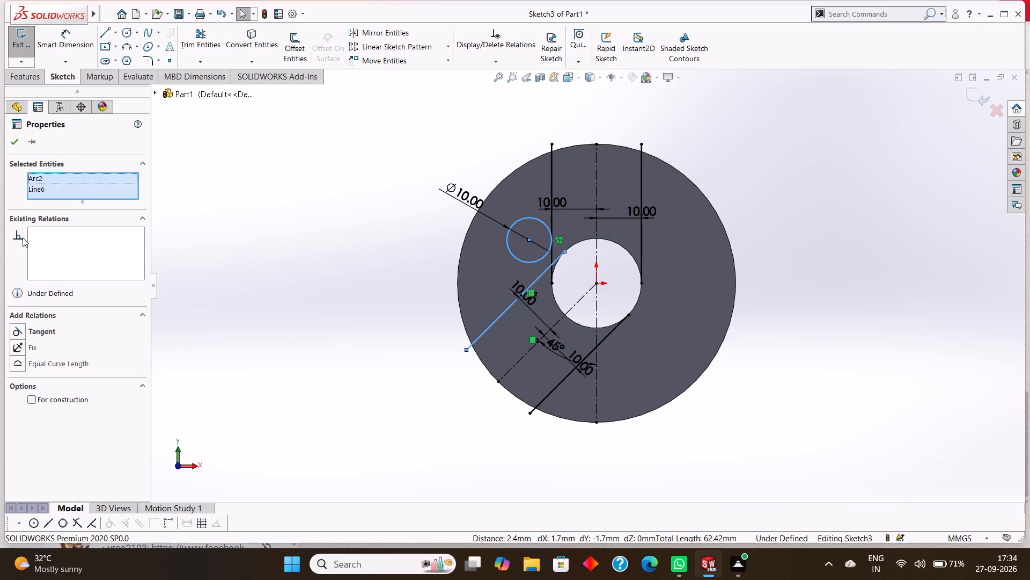
left_click(36, 330)
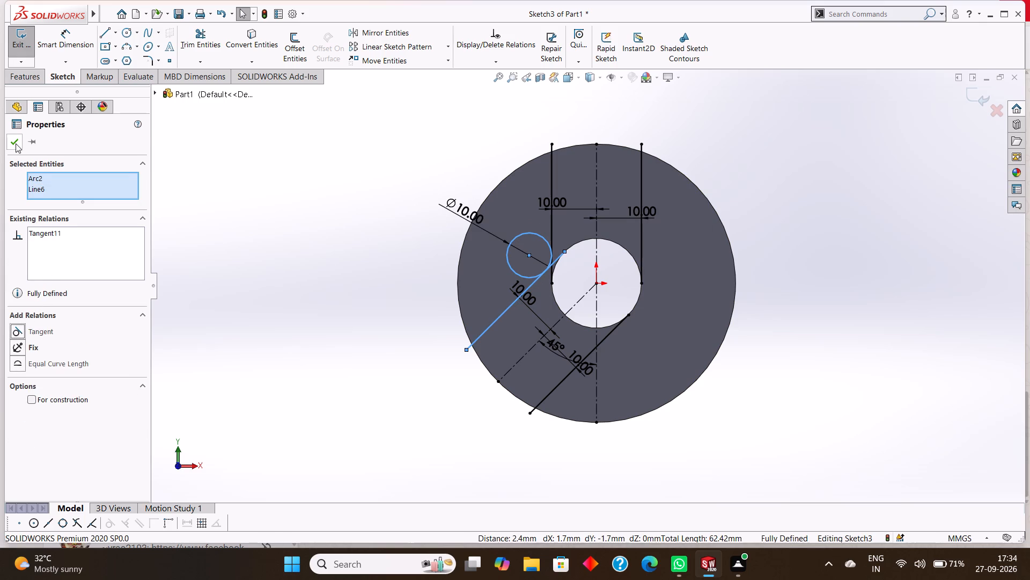
left_click(16, 142)
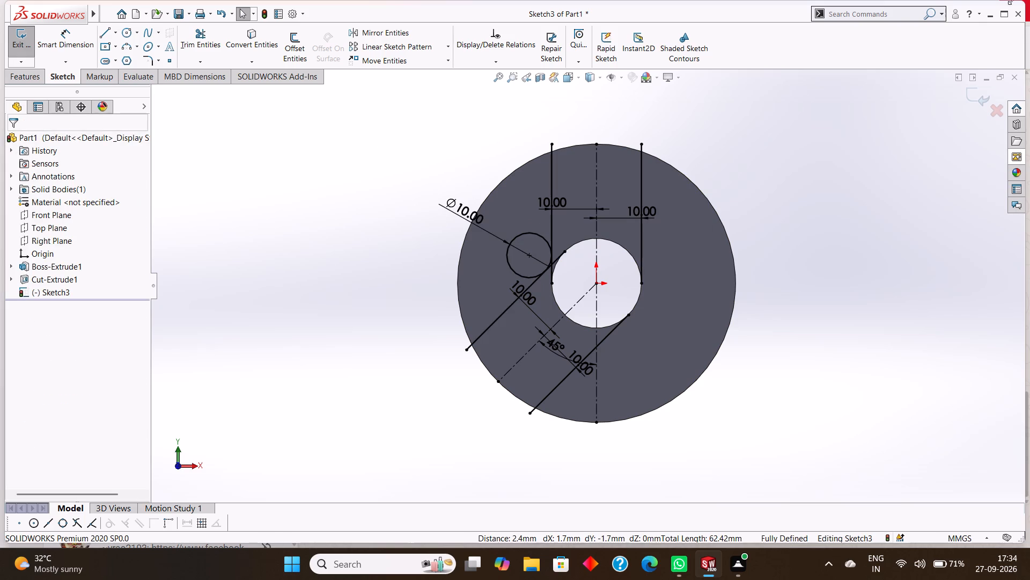
Trim away the outer part of the 10 mm circle, keeping only the arc between its two tangent points.
left_click(210, 34)
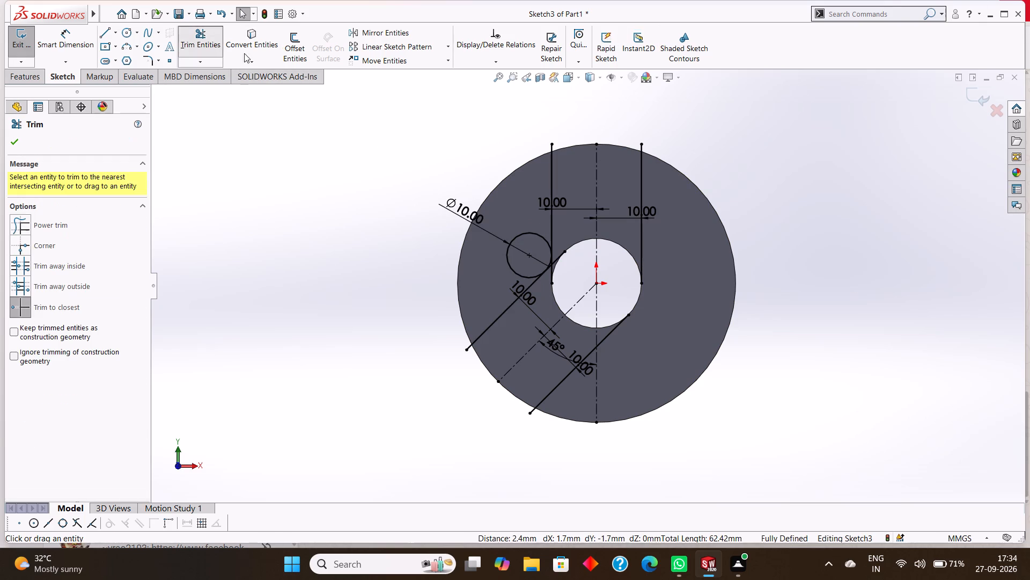
scroll(501, 218, "down", 2)
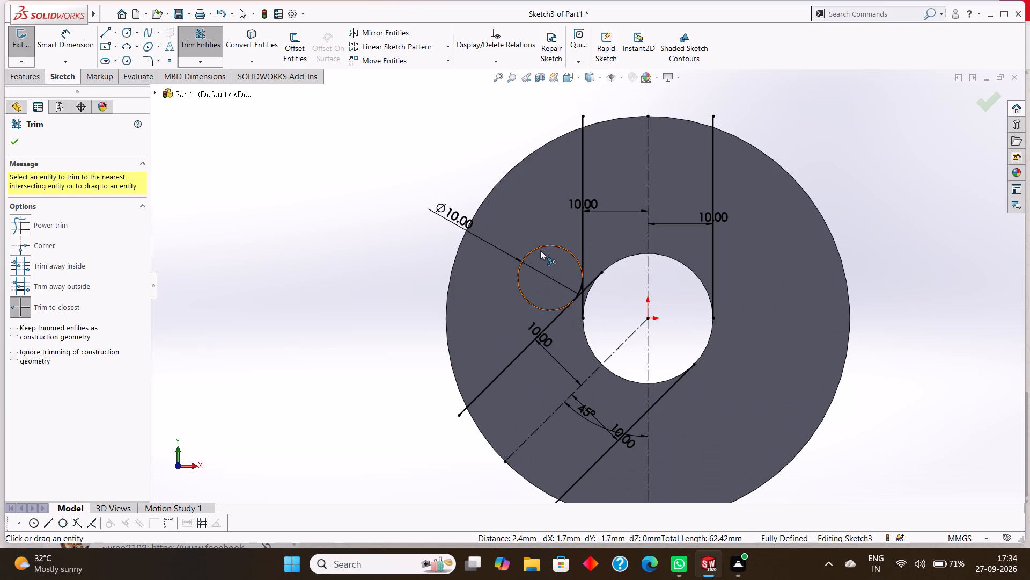
left_click(540, 247)
scroll(568, 281, "down", 3)
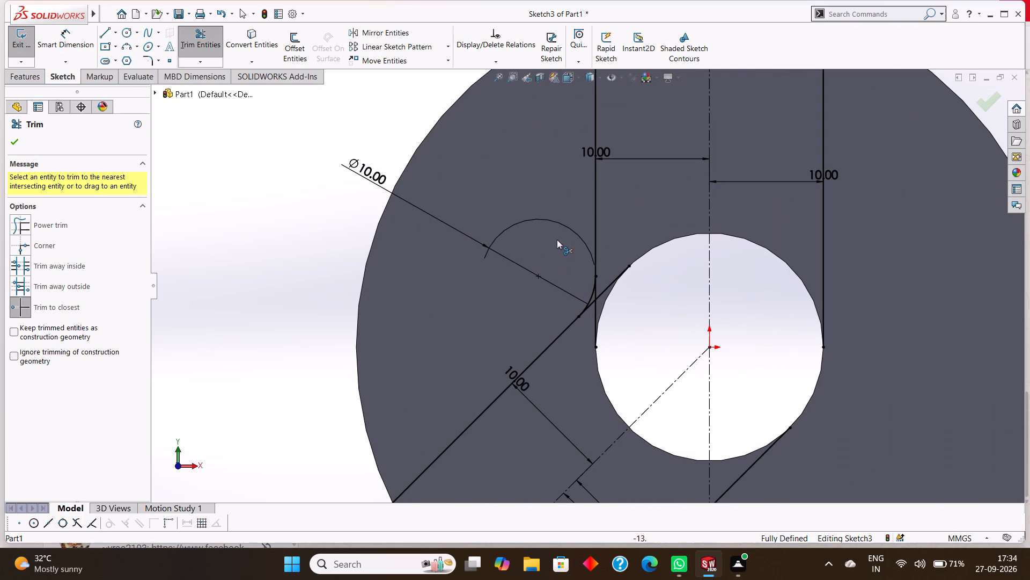
left_click(554, 222)
Trim the left vertical and upper angled offset lines back to their tangent points, leaving a rounded corner beside the hole.
scroll(576, 259, "down", 1)
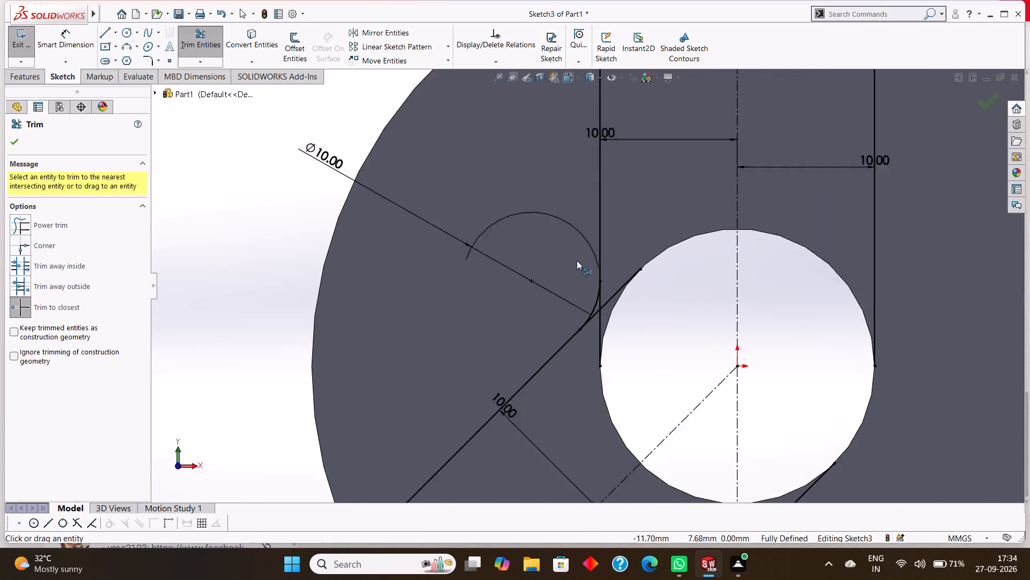
scroll(577, 260, "down", 2)
scroll(616, 321, "down", 2)
scroll(621, 324, "up", 2)
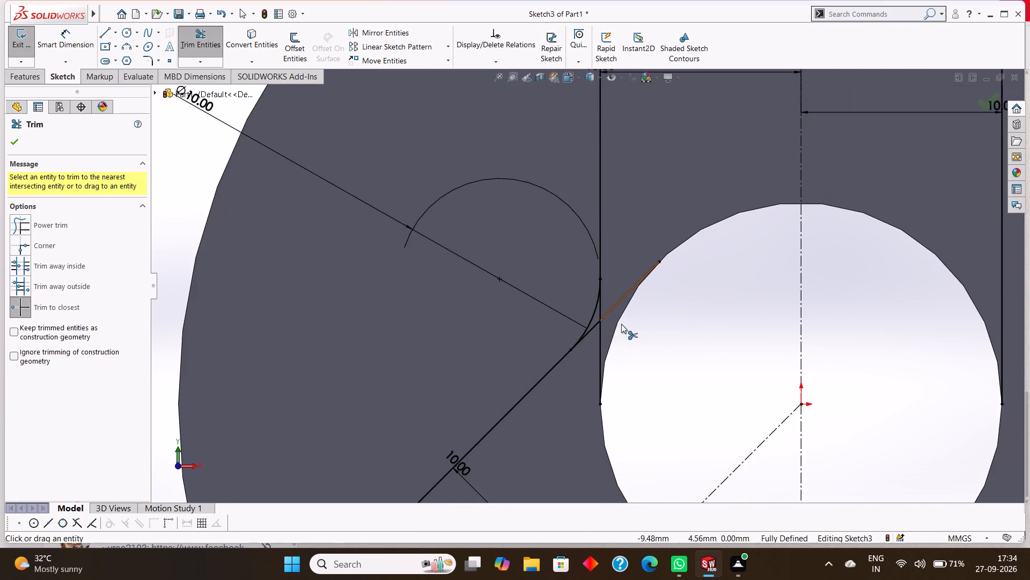
scroll(621, 324, "up", 2)
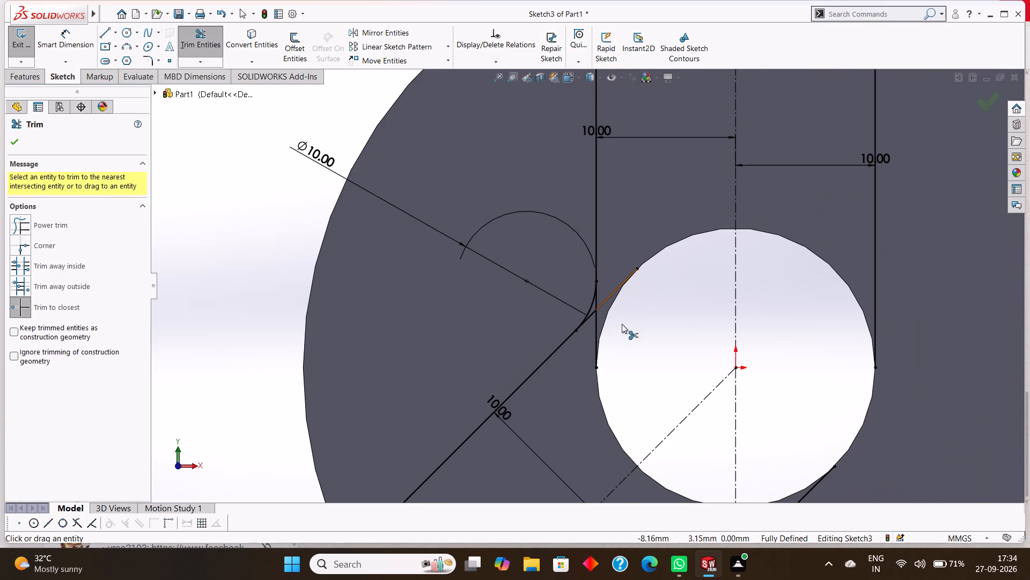
scroll(623, 324, "down", 5)
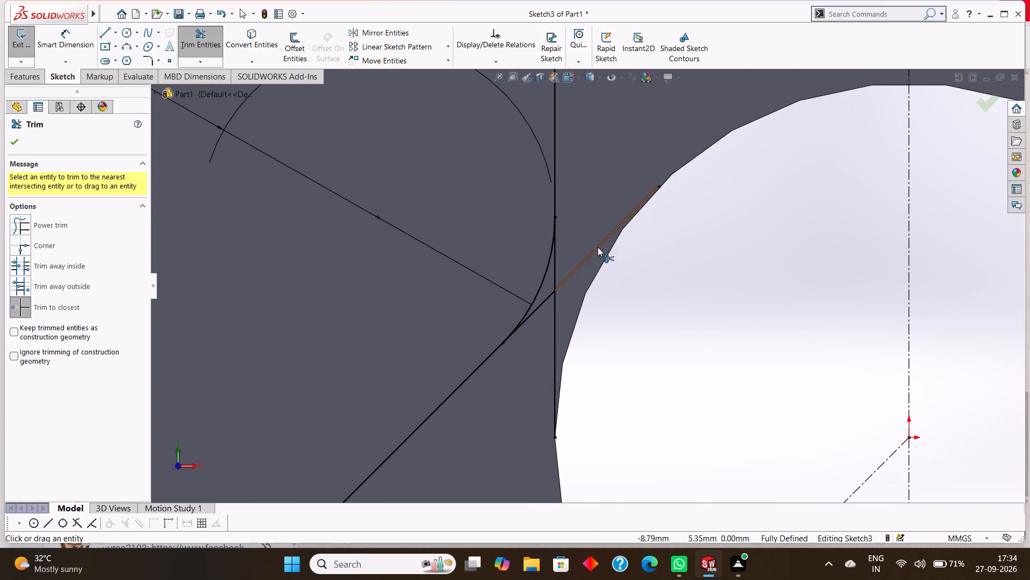
left_click(598, 247)
left_click(554, 303)
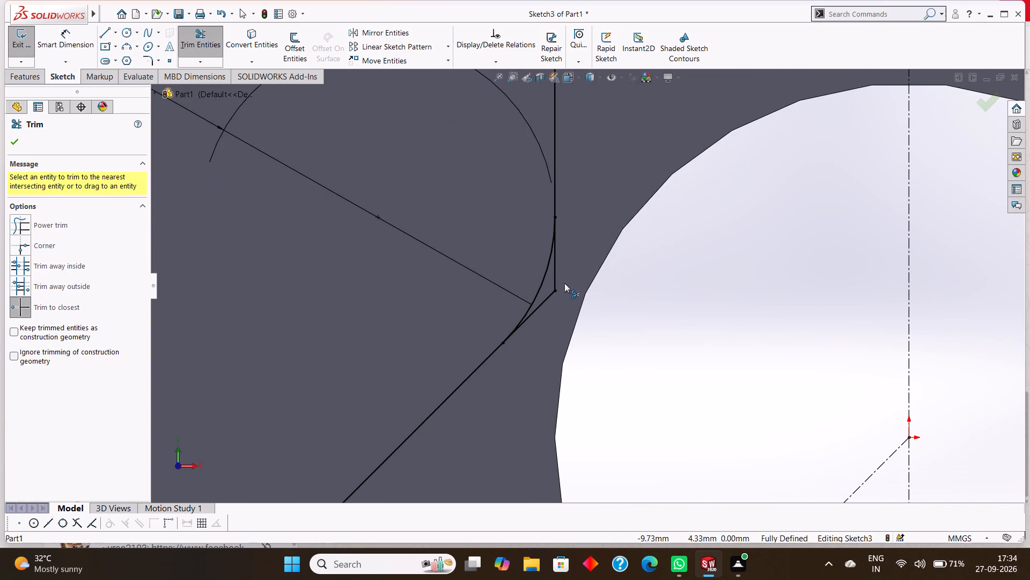
left_click(554, 265)
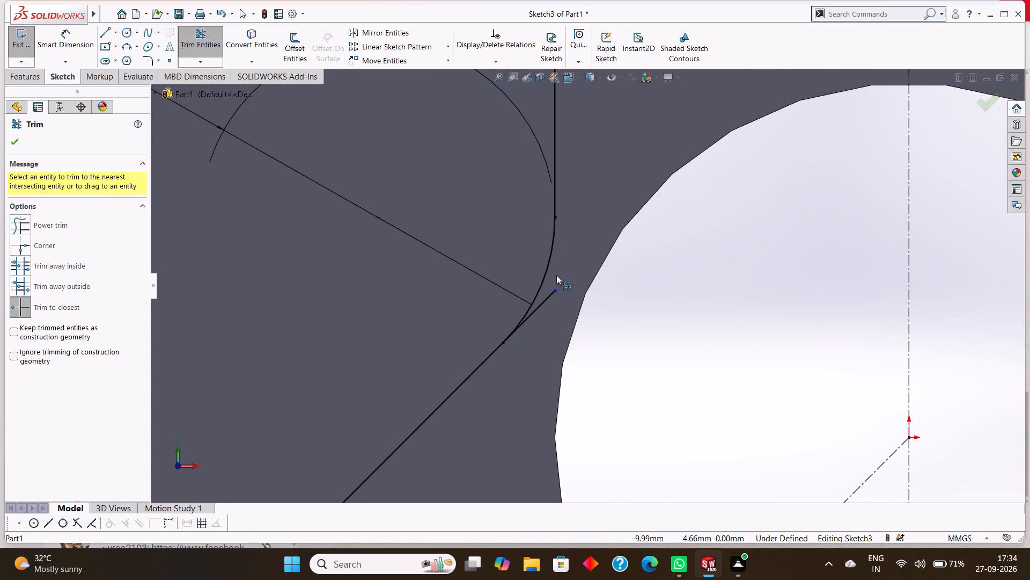
left_click(548, 296)
scroll(547, 297, "down", 1)
scroll(547, 297, "up", 10)
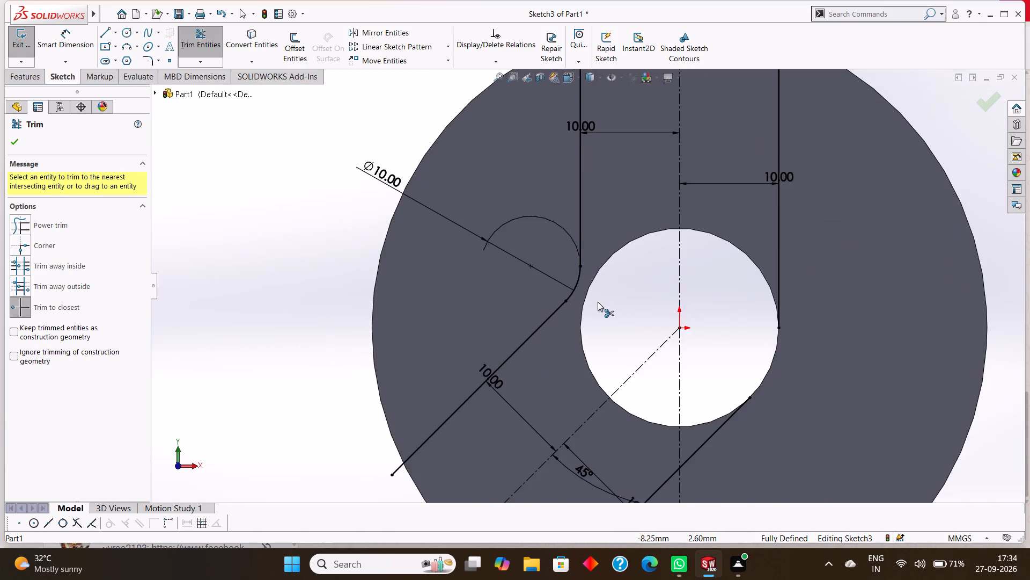
scroll(598, 302, "up", 3)
scroll(582, 137, "down", 5)
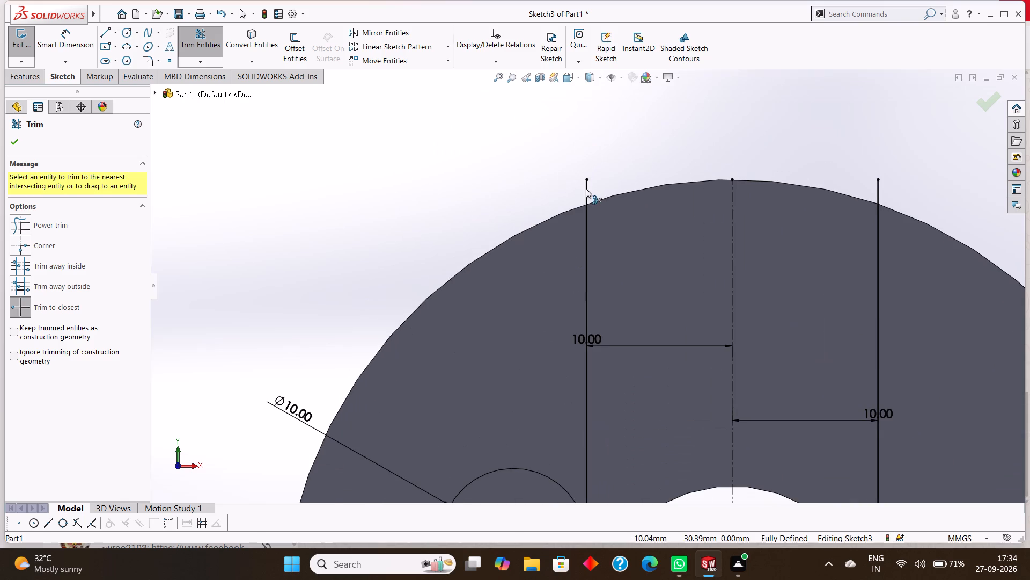
left_click(14, 143)
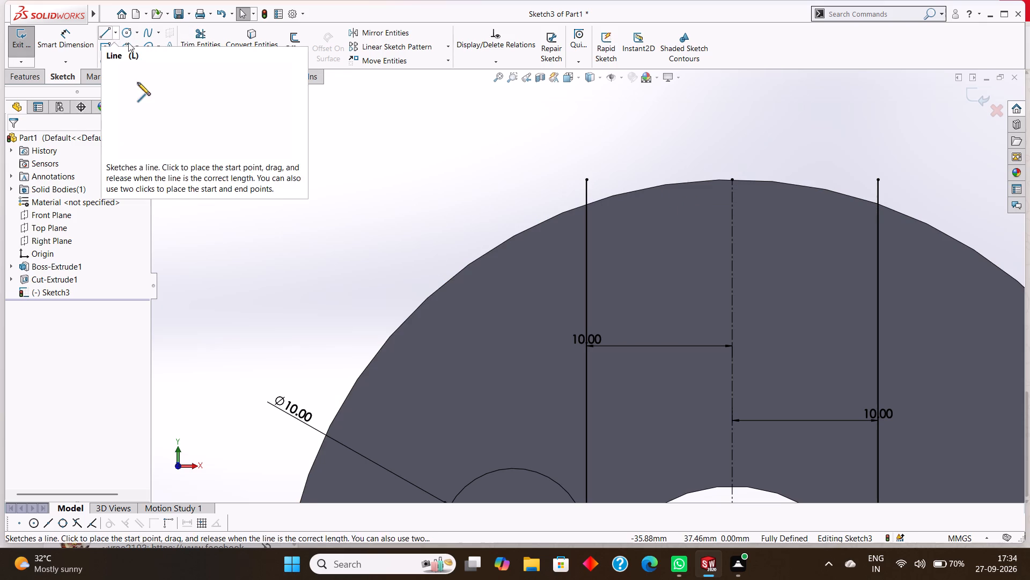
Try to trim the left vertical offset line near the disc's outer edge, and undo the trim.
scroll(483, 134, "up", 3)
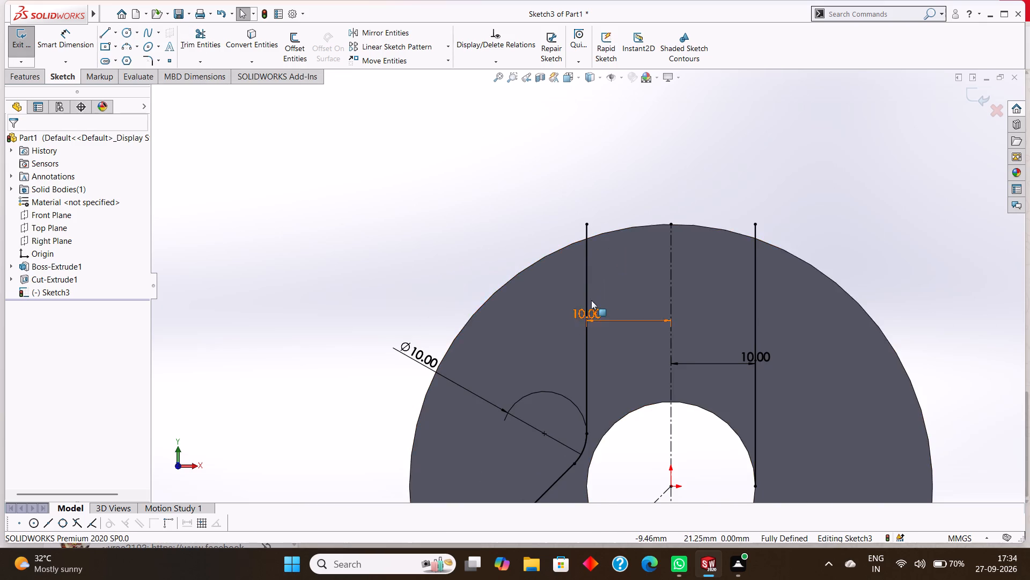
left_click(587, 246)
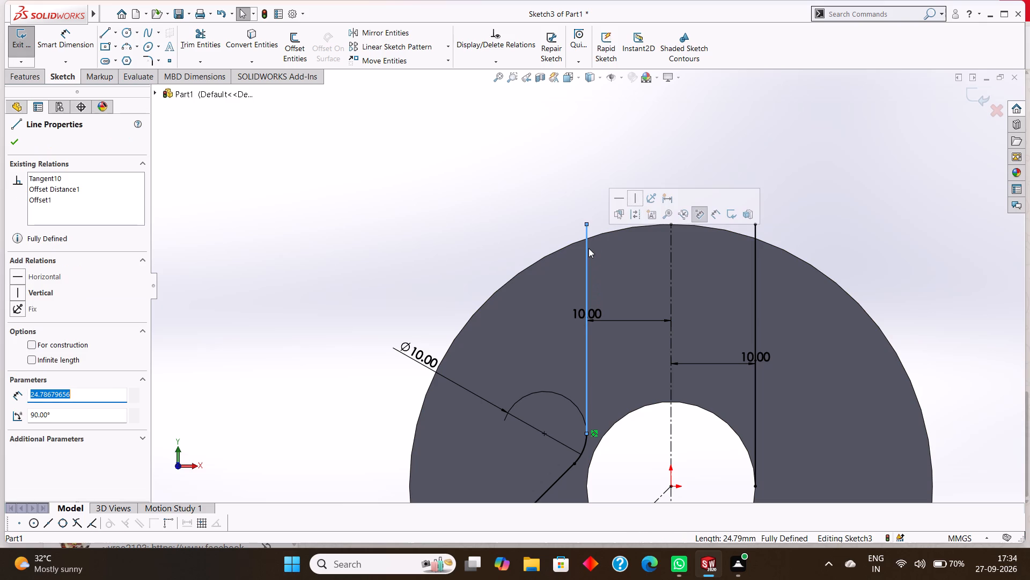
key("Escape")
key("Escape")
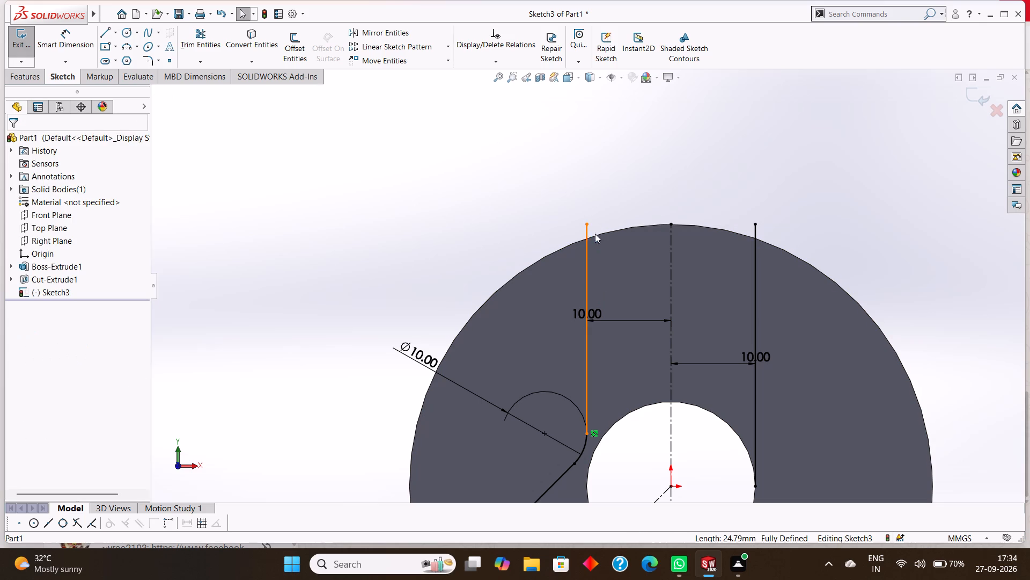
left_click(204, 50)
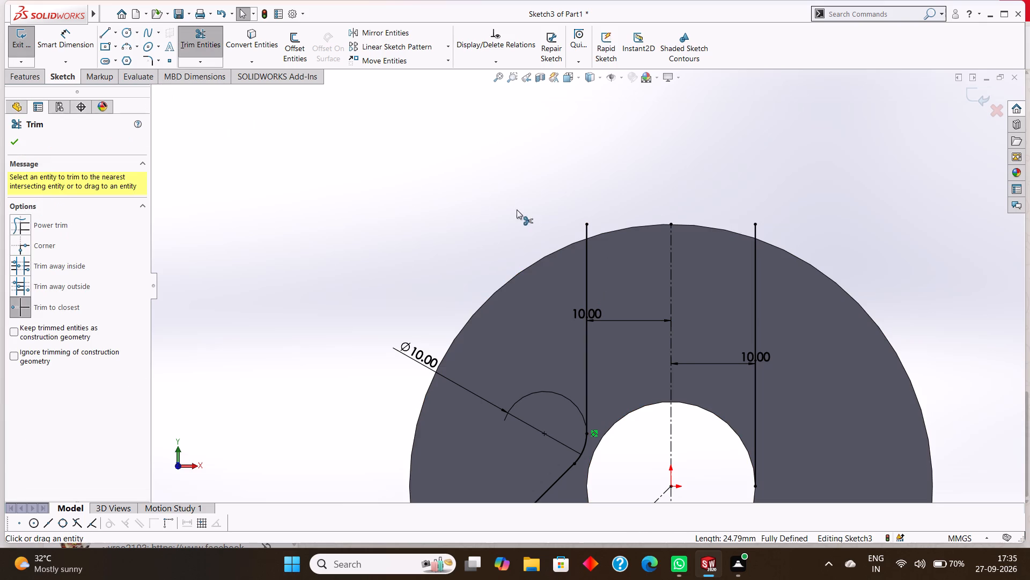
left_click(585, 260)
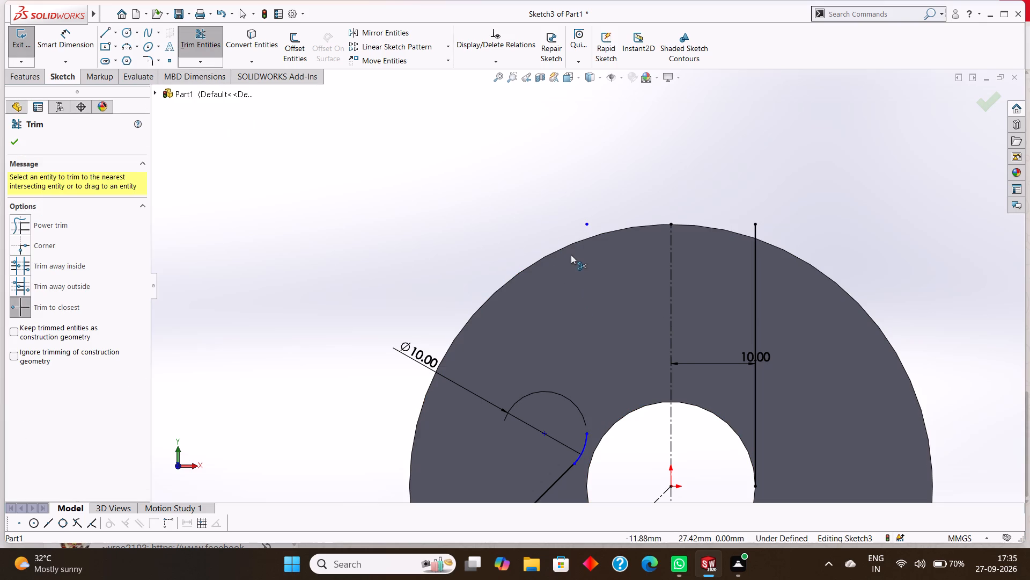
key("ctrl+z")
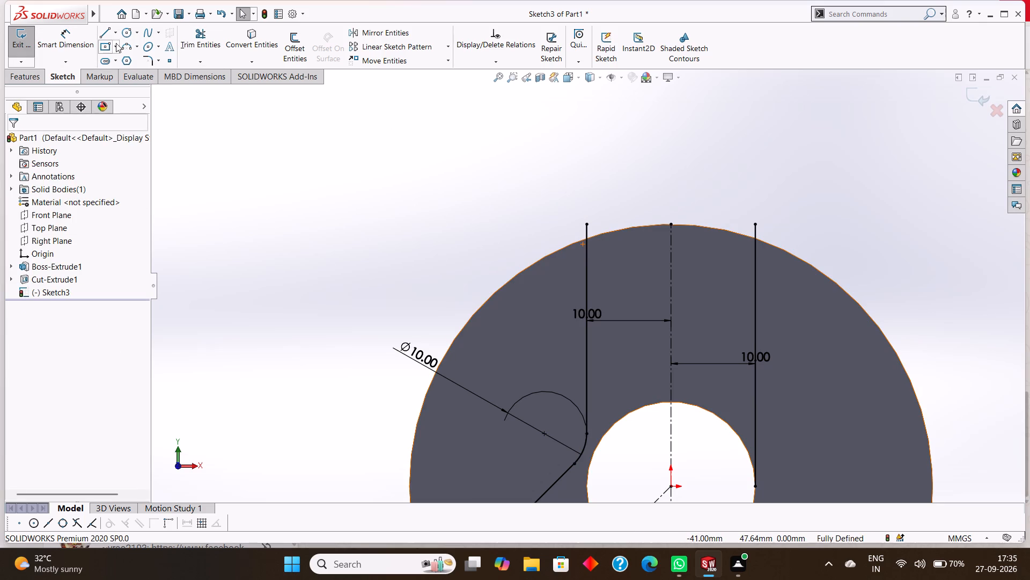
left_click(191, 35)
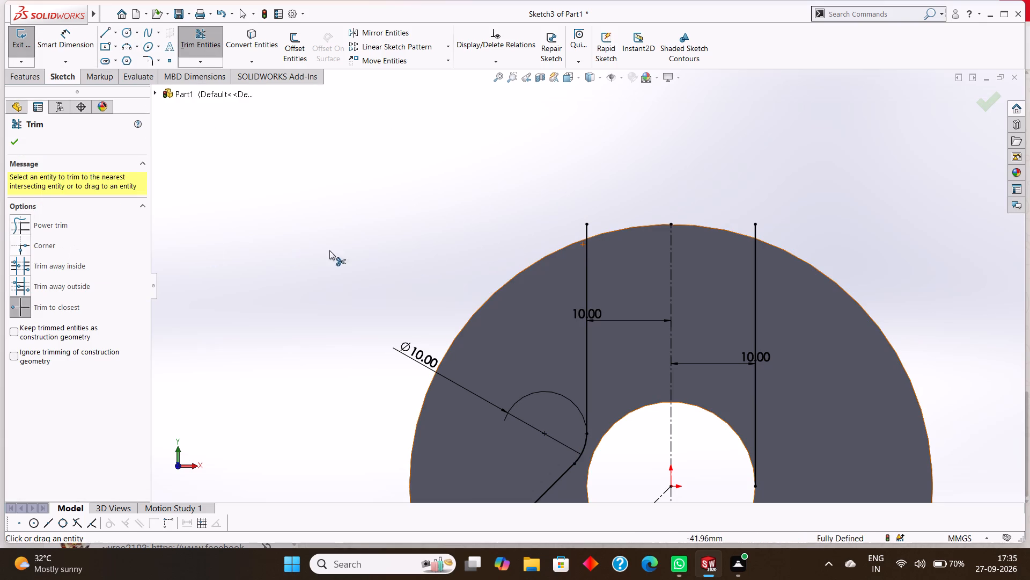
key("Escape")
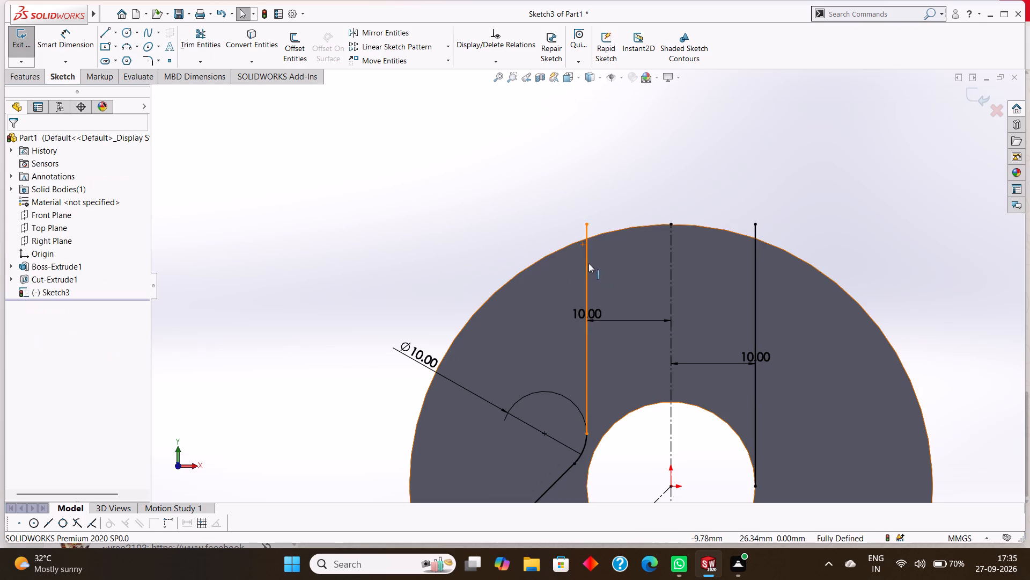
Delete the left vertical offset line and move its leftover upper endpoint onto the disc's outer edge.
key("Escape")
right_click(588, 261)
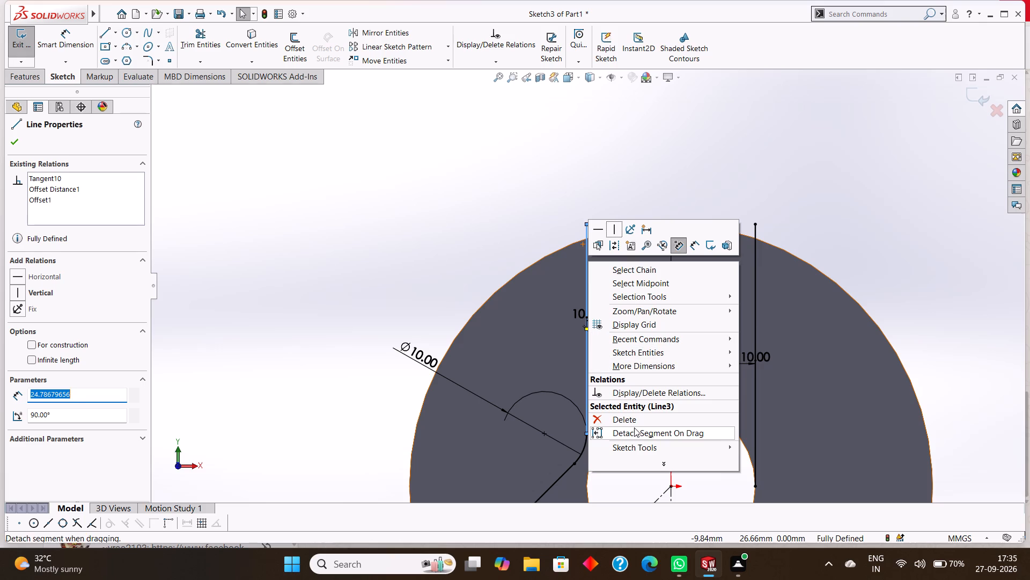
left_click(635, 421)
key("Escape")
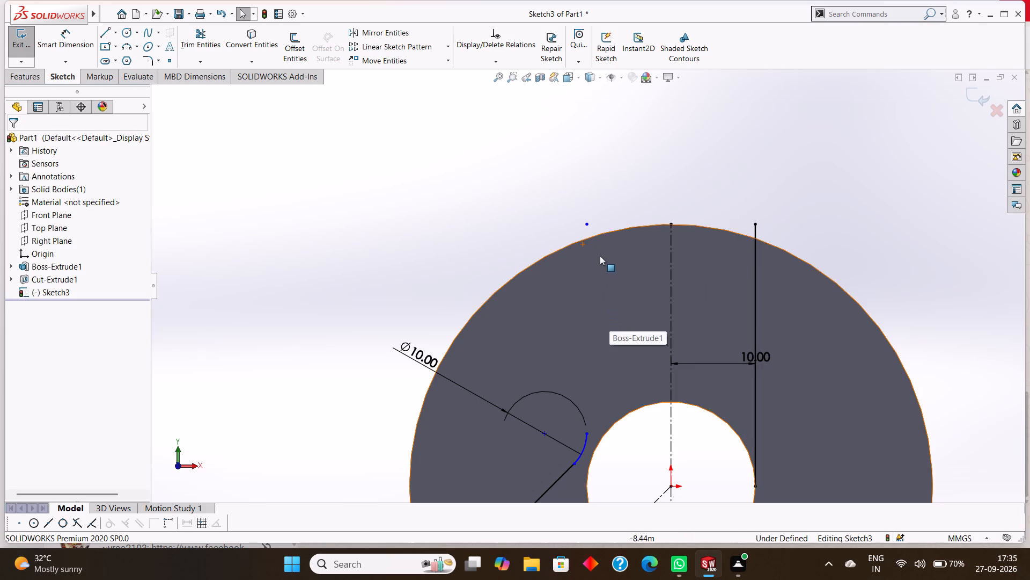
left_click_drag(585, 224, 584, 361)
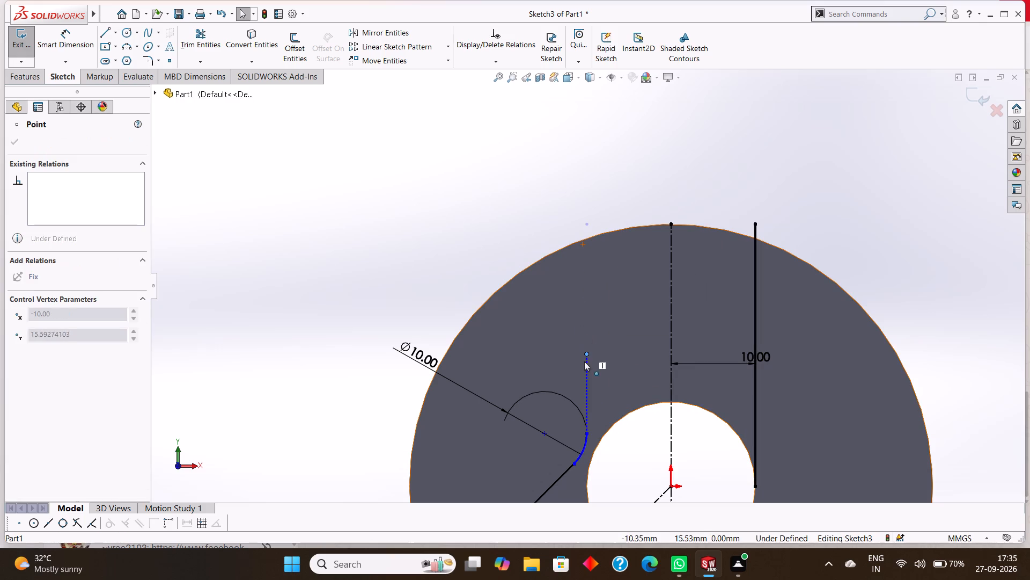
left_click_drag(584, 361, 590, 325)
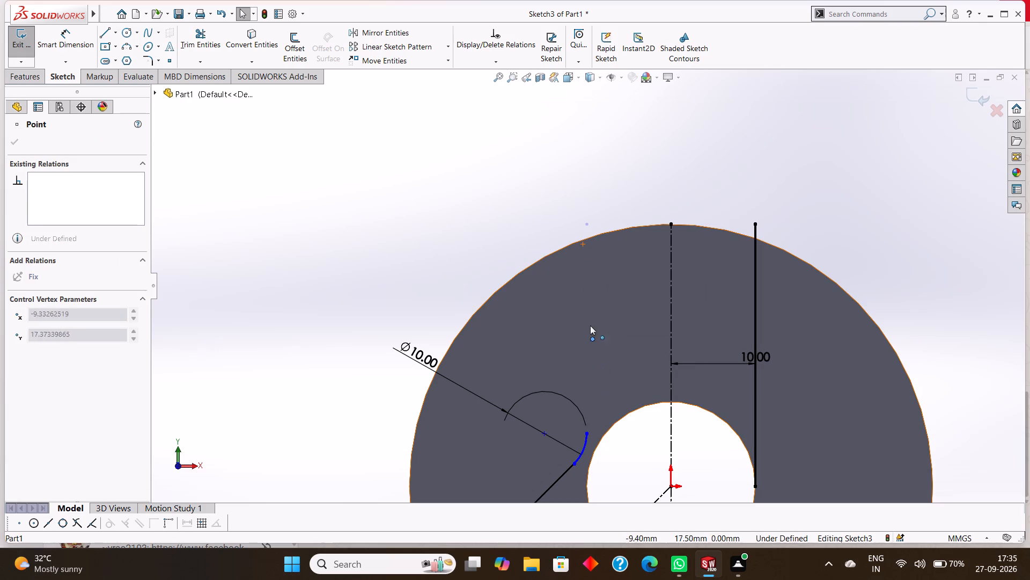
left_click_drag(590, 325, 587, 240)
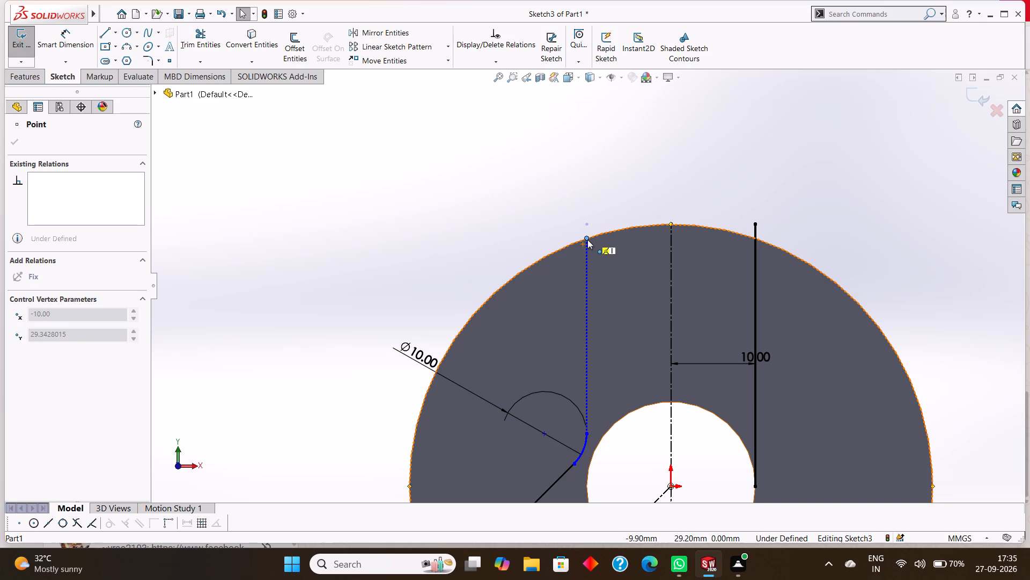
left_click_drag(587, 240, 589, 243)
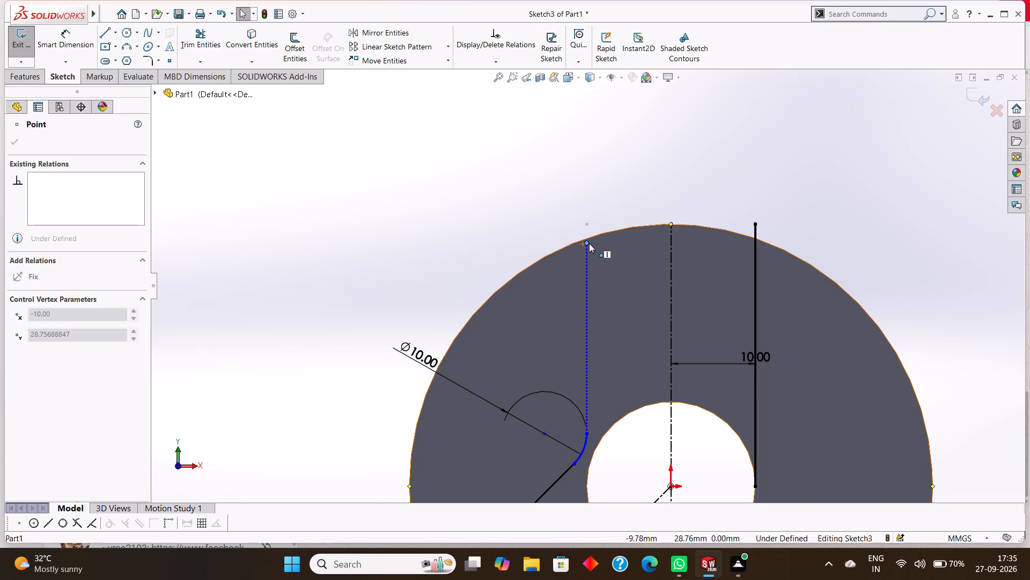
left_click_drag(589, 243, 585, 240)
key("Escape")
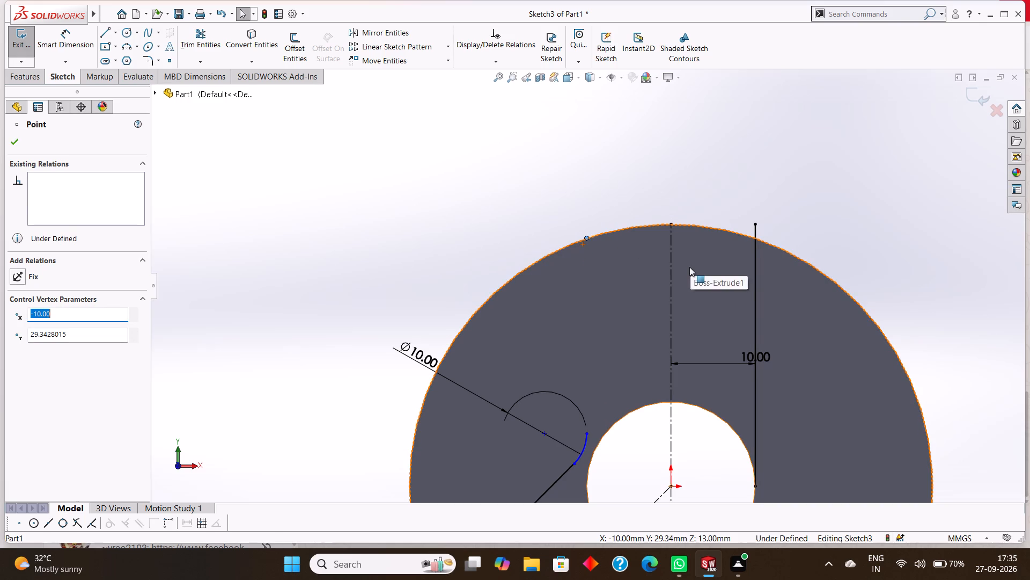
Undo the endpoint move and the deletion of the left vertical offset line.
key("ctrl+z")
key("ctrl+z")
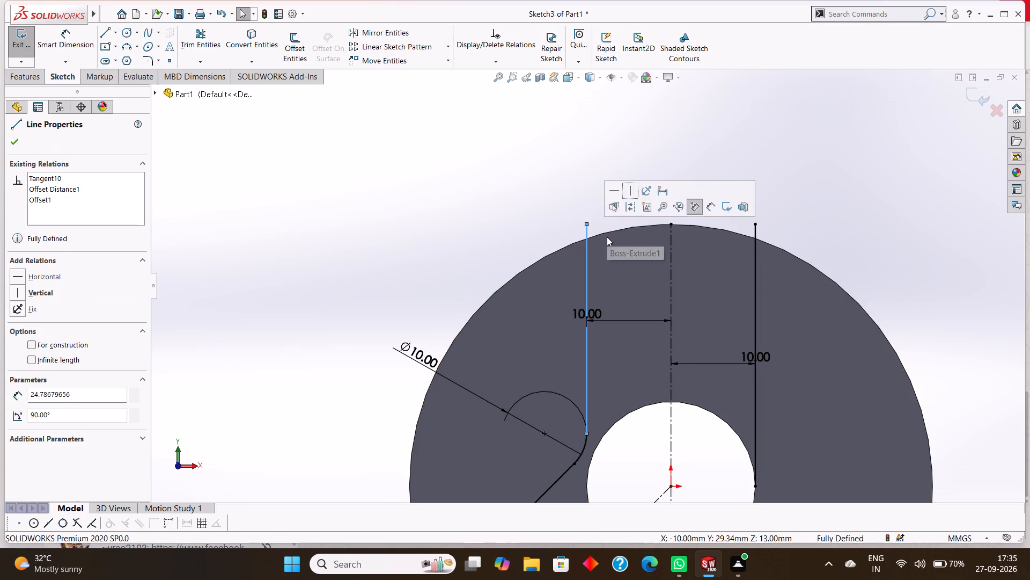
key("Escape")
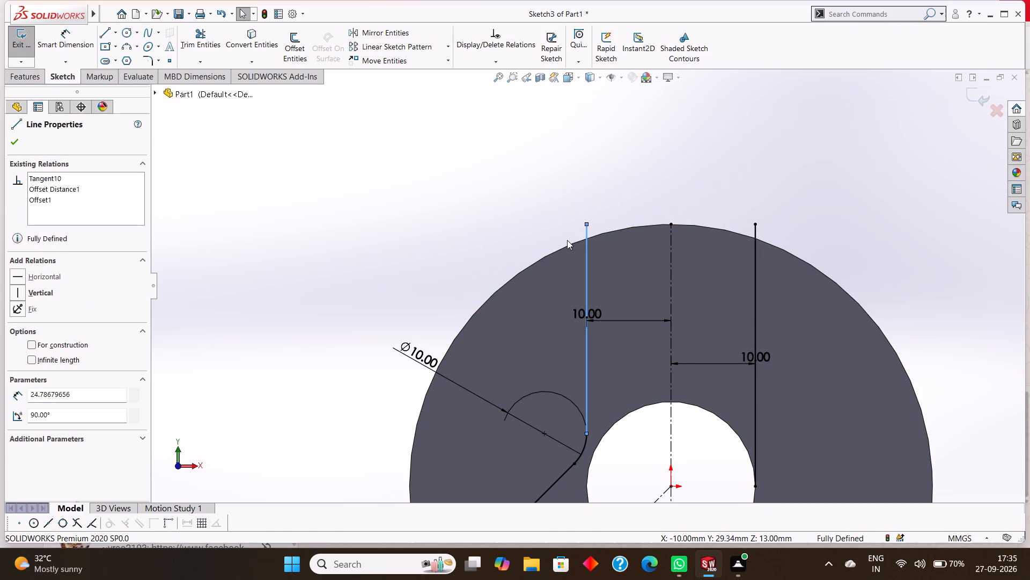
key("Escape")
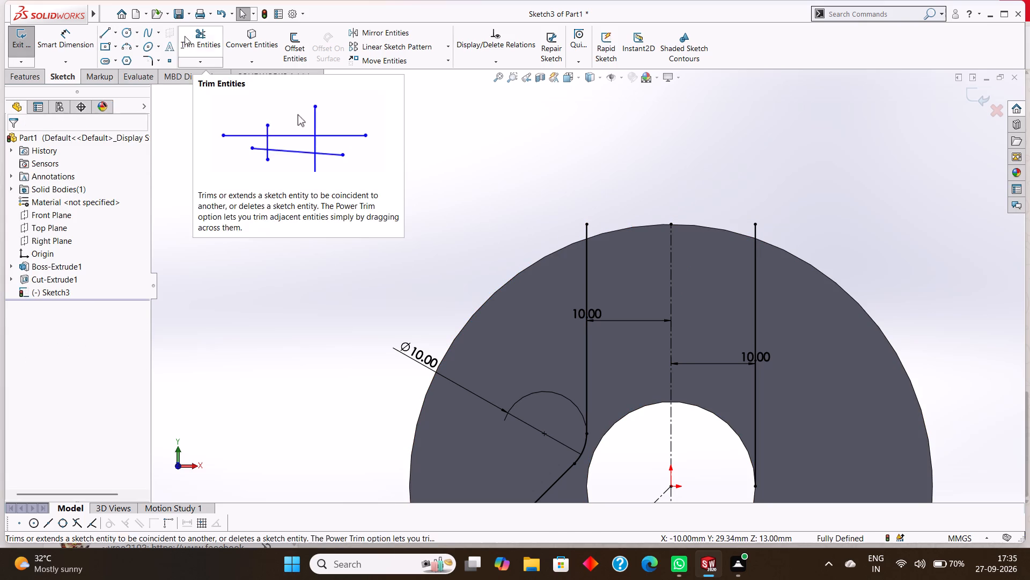
Draw a three-point arc of about 33 mm radius along the disc's top edge, spanning the two vertical offset lines.
left_click(125, 44)
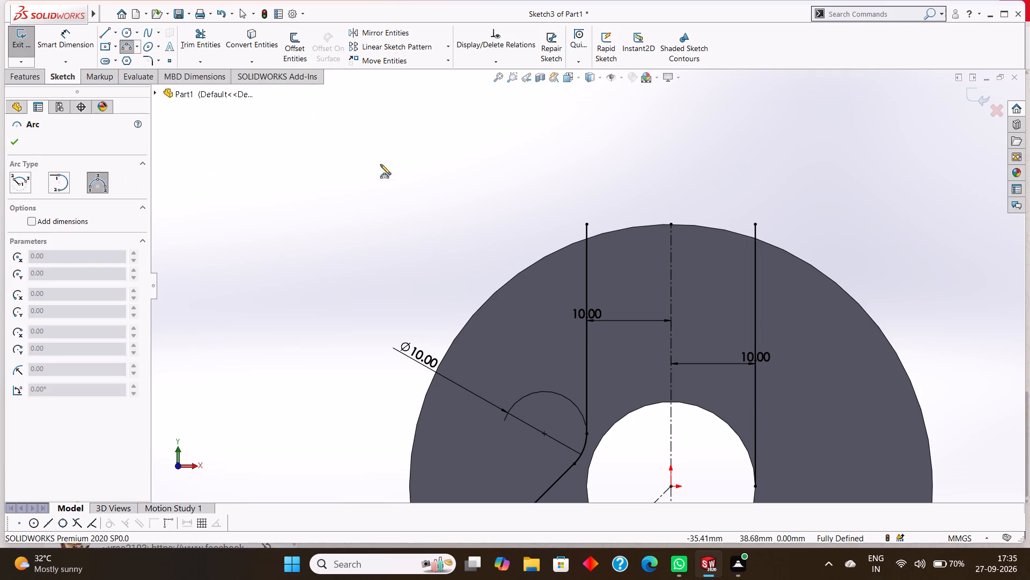
left_click(587, 237)
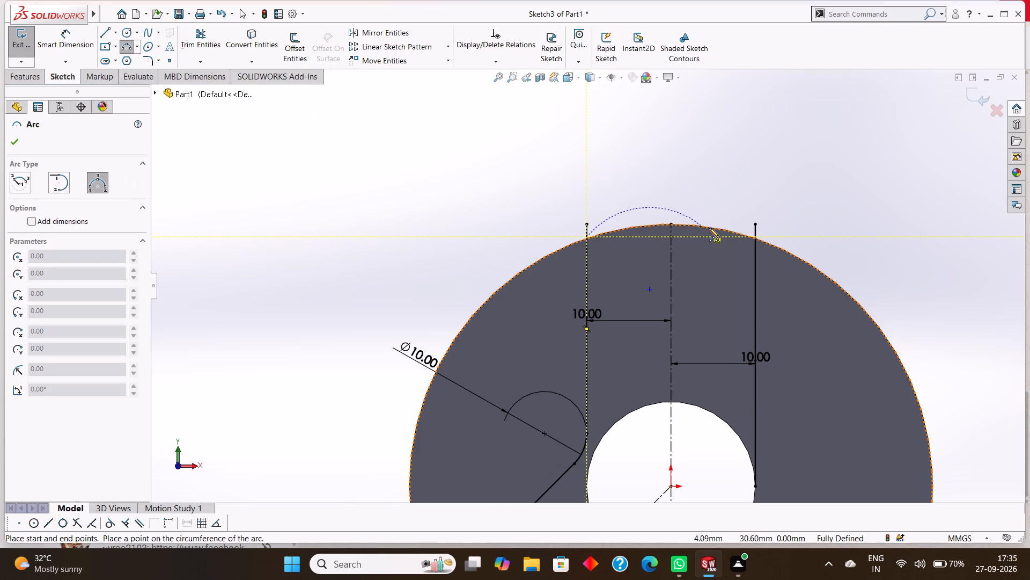
left_click(756, 240)
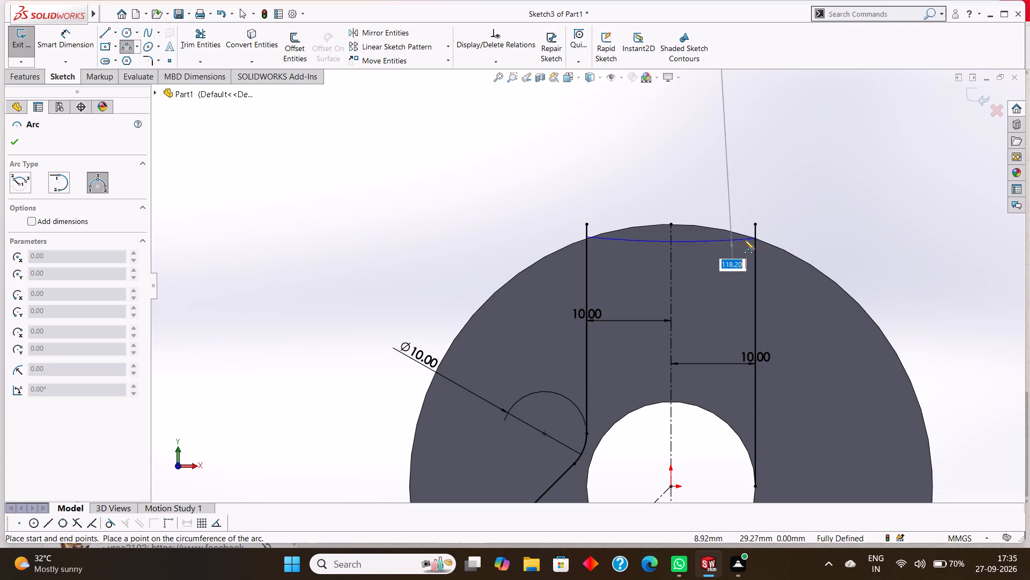
left_click(671, 224)
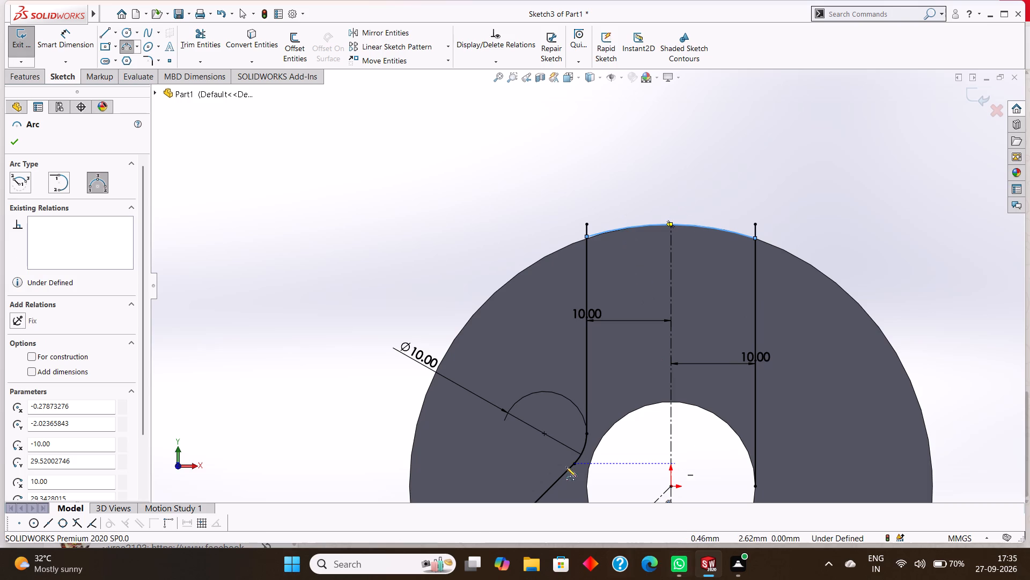
left_click(15, 140)
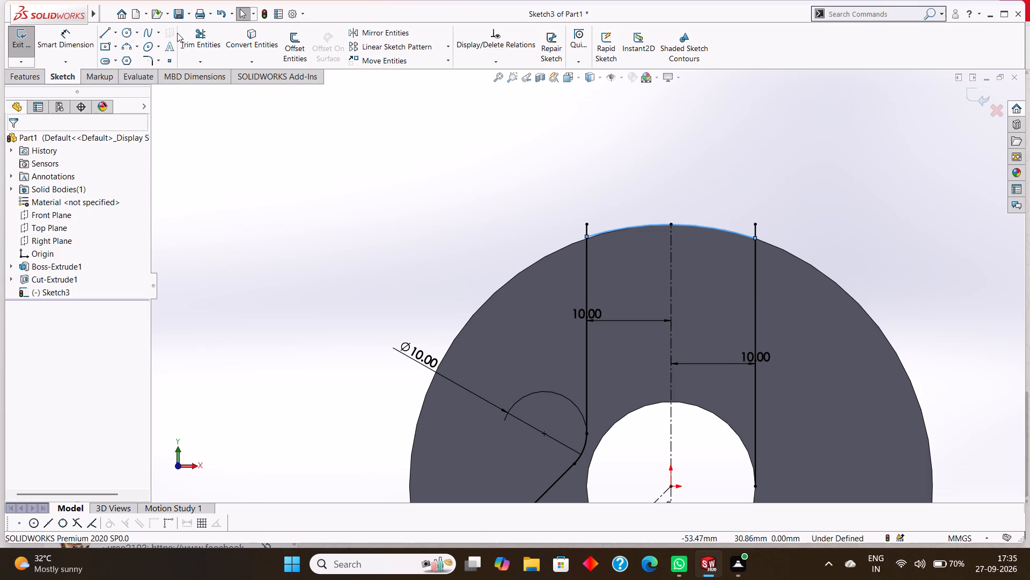
Trim away the part of the left vertical offset line that extends above the new arc.
left_click(193, 36)
scroll(597, 229, "down", 8)
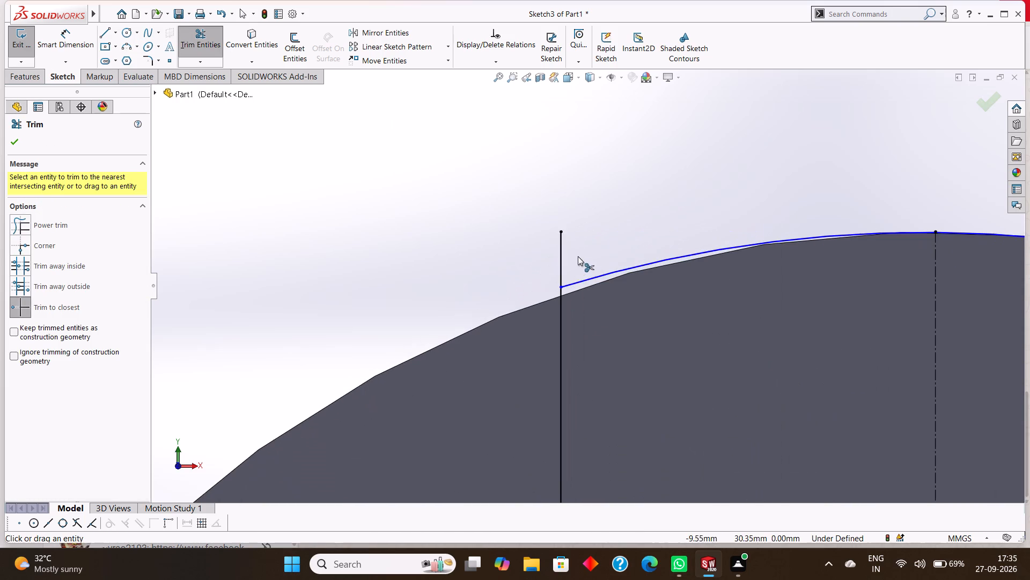
left_click(562, 253)
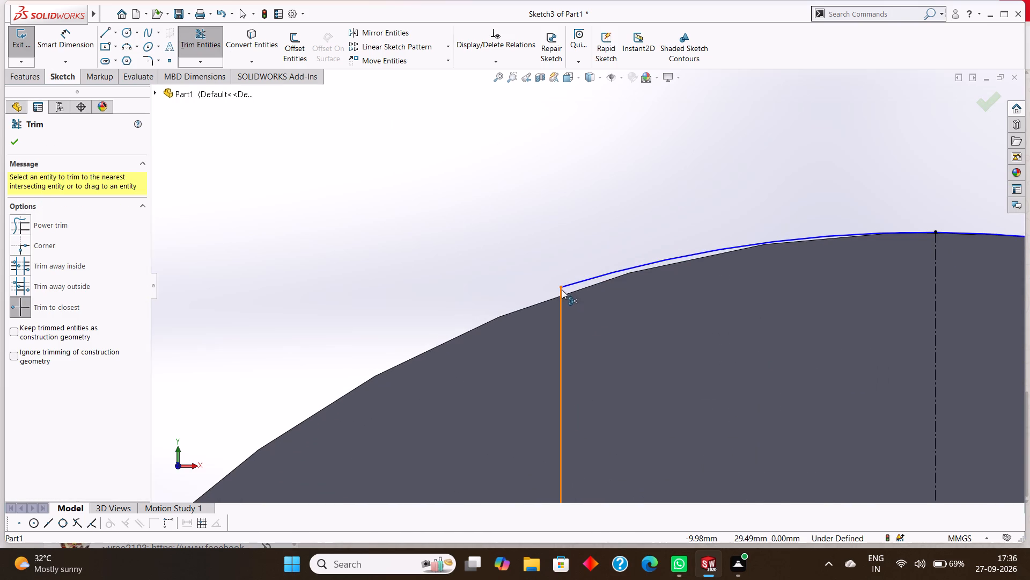
key("Escape")
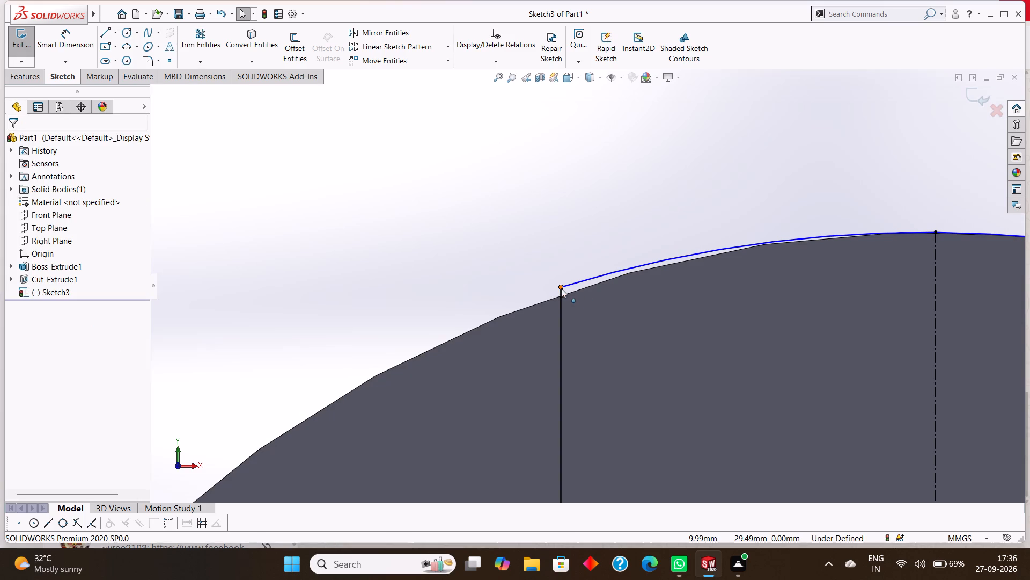
Move the shared endpoint of the arc and left vertical offset line down onto the disc's outer edge, making it coincident.
left_click(562, 285)
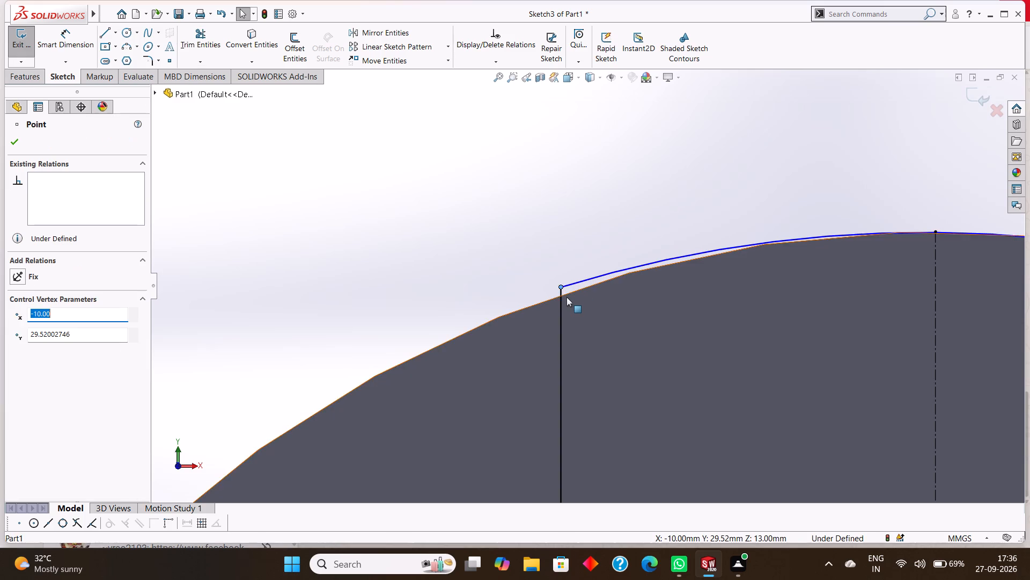
left_click(560, 295, "ctrl")
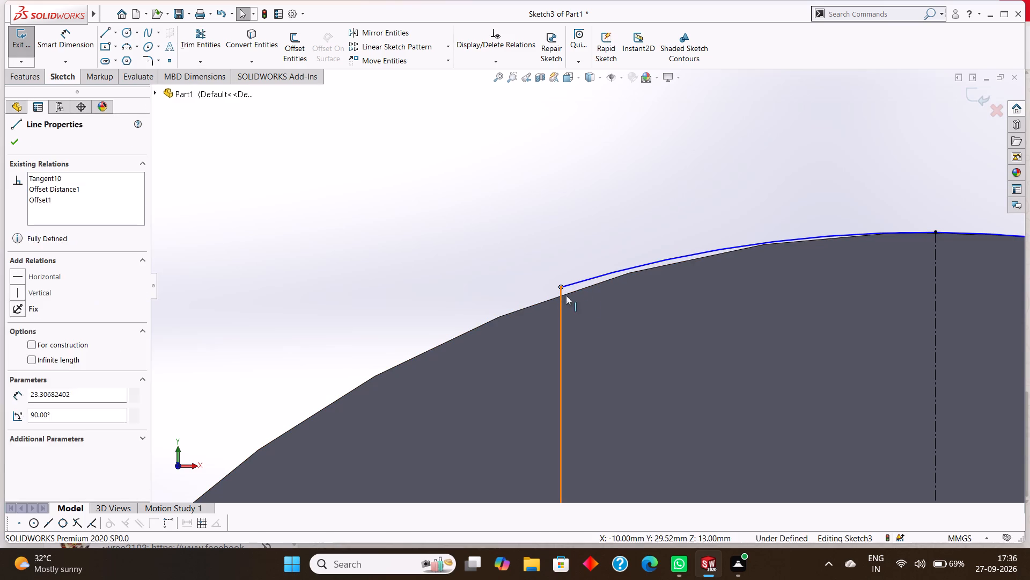
key("Escape")
key("Escape")
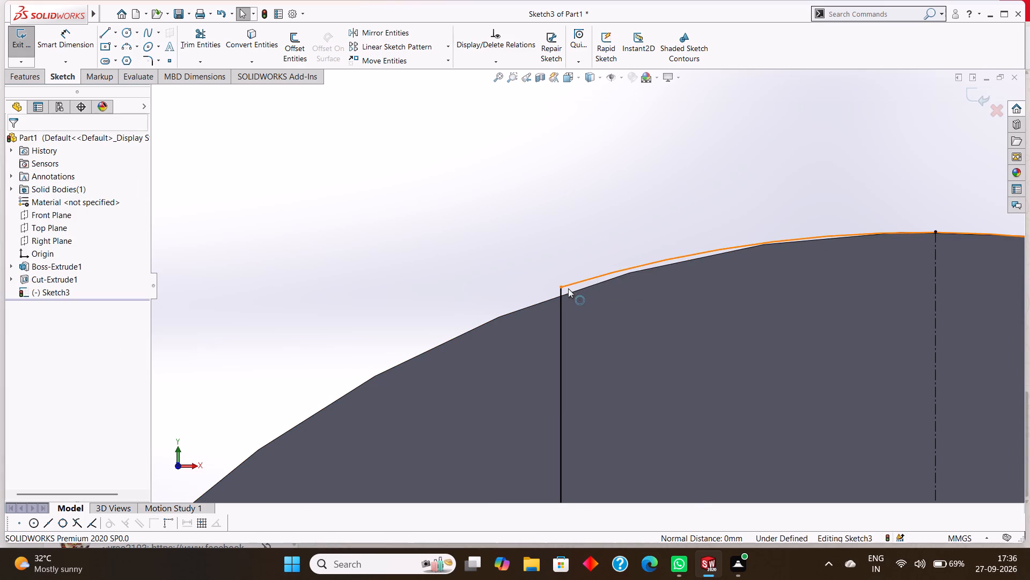
left_click_drag(562, 286, 560, 294)
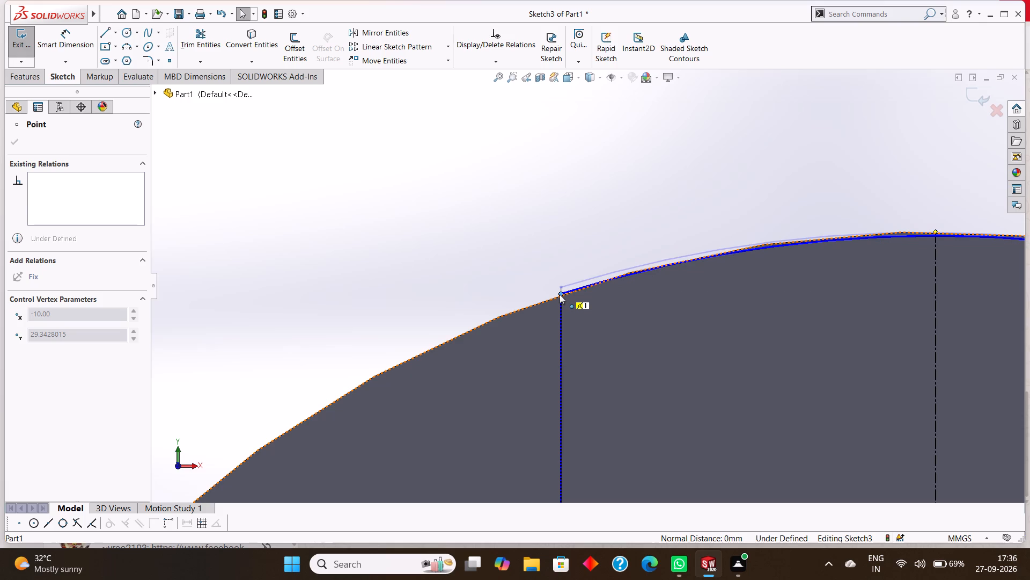
left_click_drag(560, 294, 563, 300)
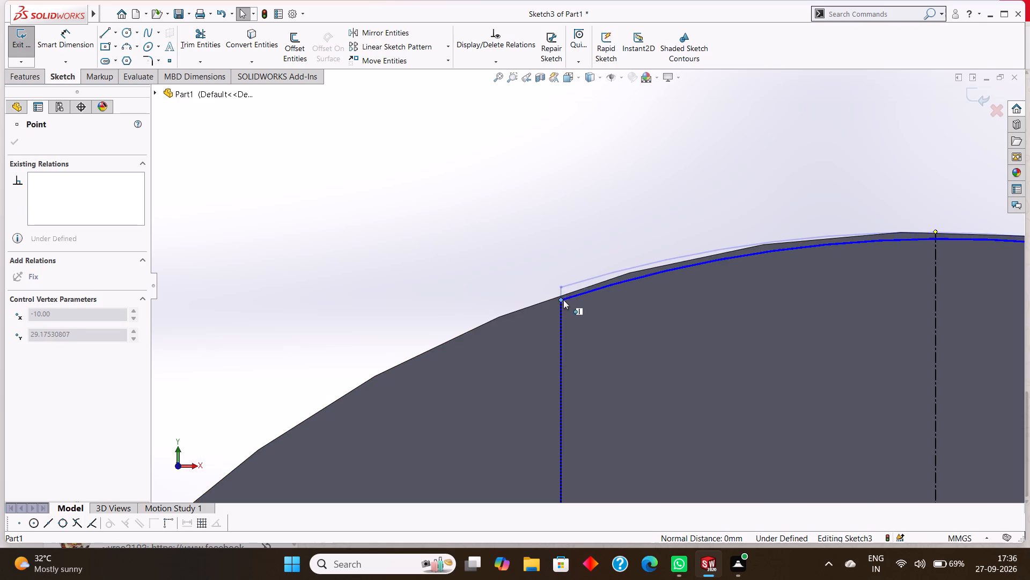
left_click_drag(563, 300, 560, 298)
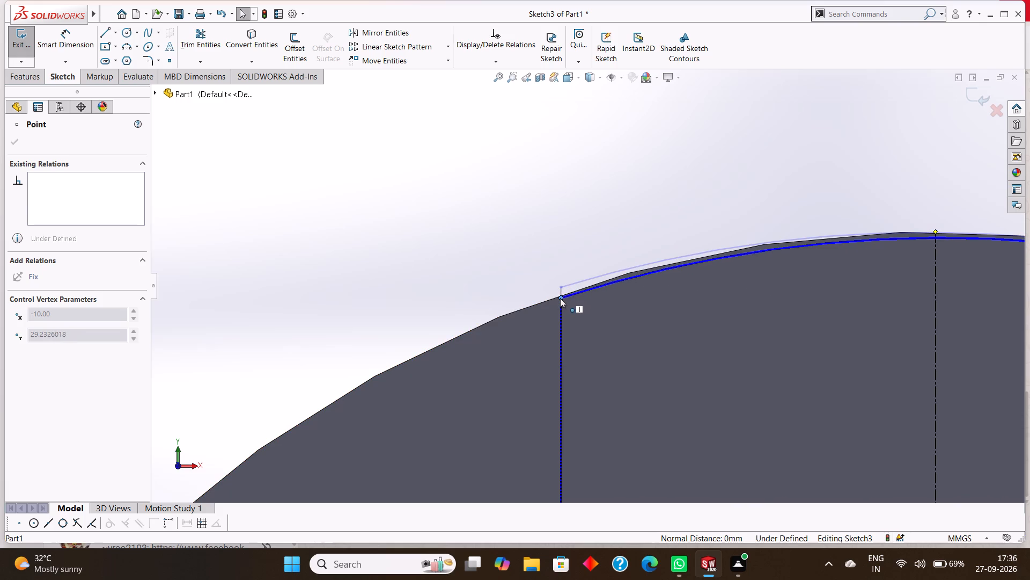
left_click_drag(560, 298, 559, 297)
Examine closely how the left endpoint of the arc and vertical line meets the disc's outer edge.
scroll(582, 295, "down", 6)
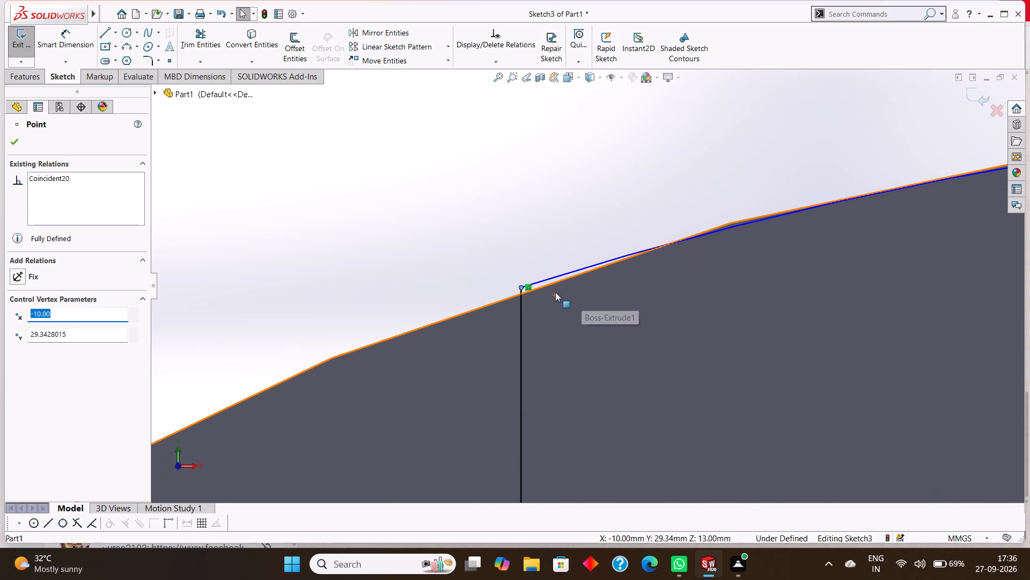
scroll(533, 292, "down", 9)
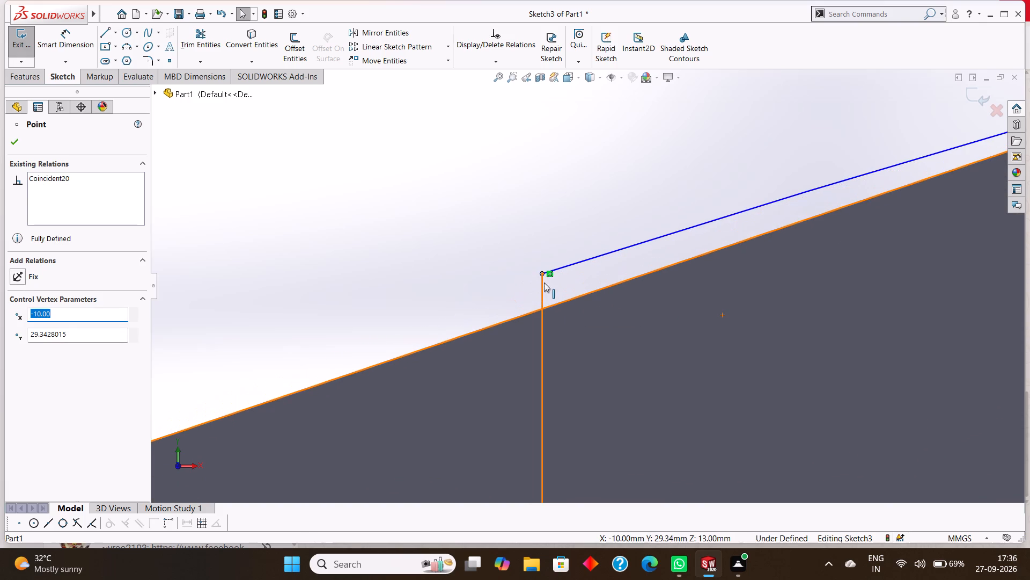
key("Escape")
left_click(542, 271)
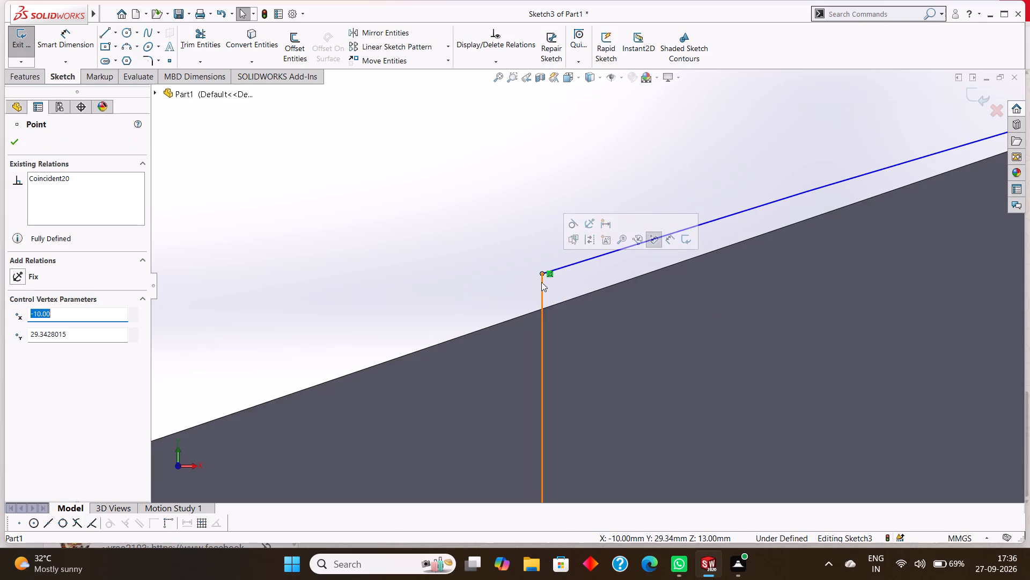
key("Escape")
key("Escape")
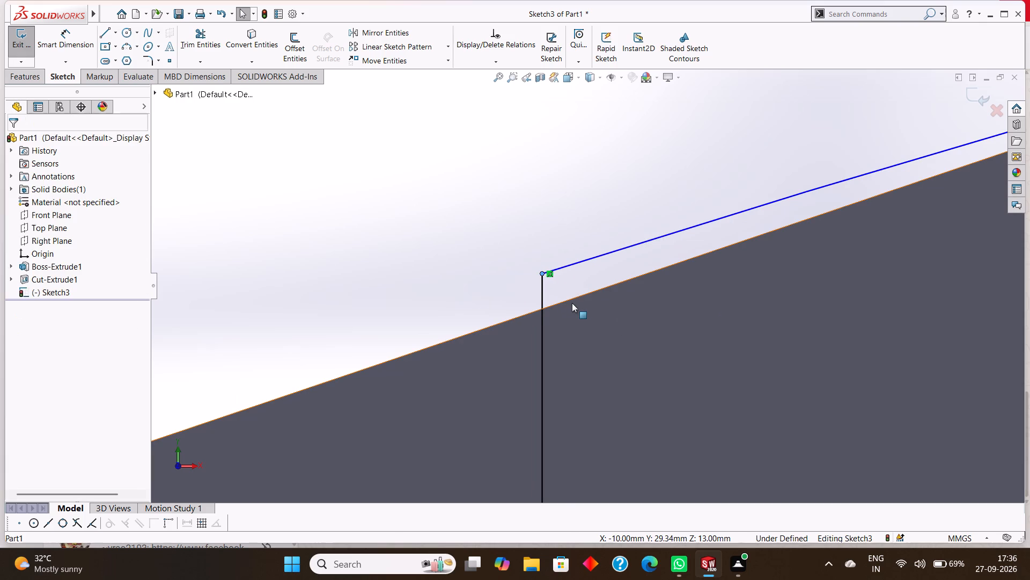
left_click(562, 301)
key("Escape")
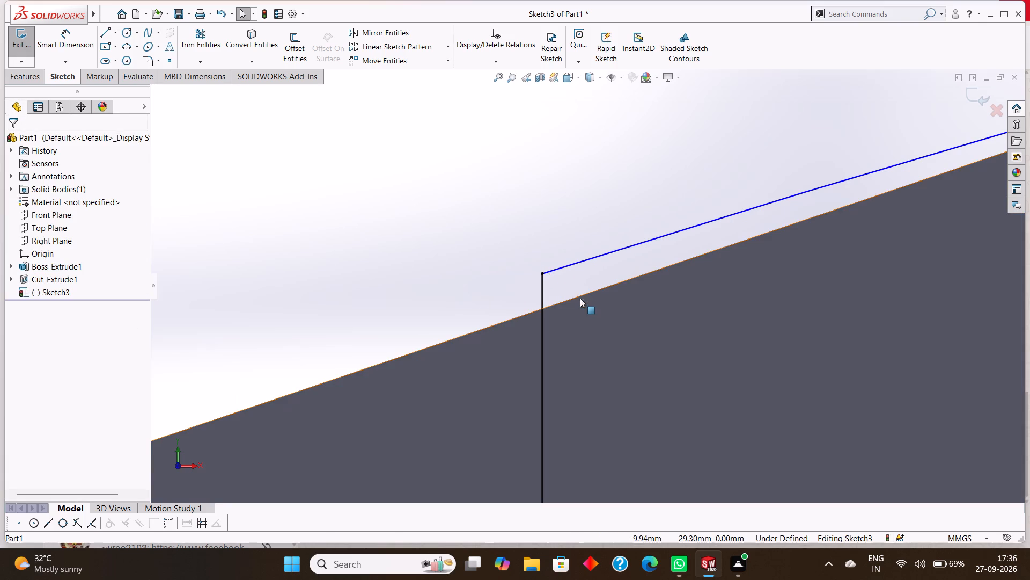
key("Escape")
key("Escape")
scroll(609, 287, "up", 16)
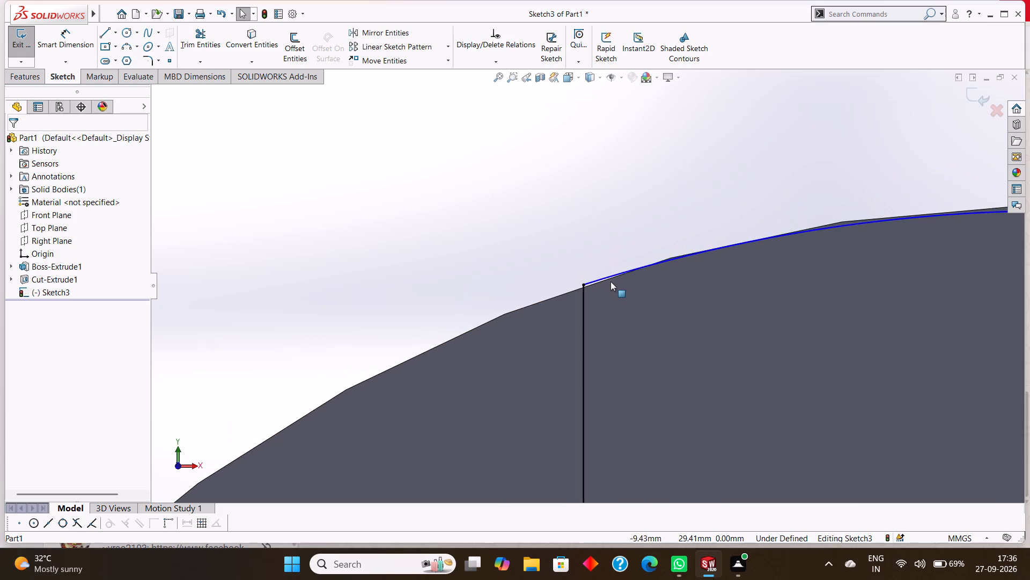
scroll(610, 281, "down", 13)
scroll(442, 291, "up", 4)
scroll(525, 292, "up", 6)
scroll(601, 295, "up", 4)
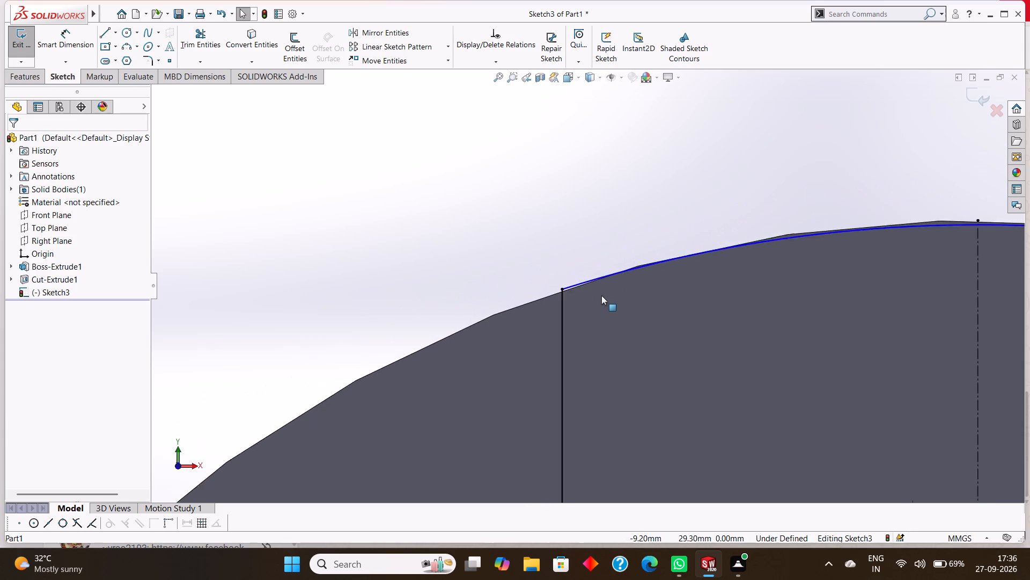
Delete the three-point arc between the two vertical offset lines.
scroll(606, 296, "up", 4)
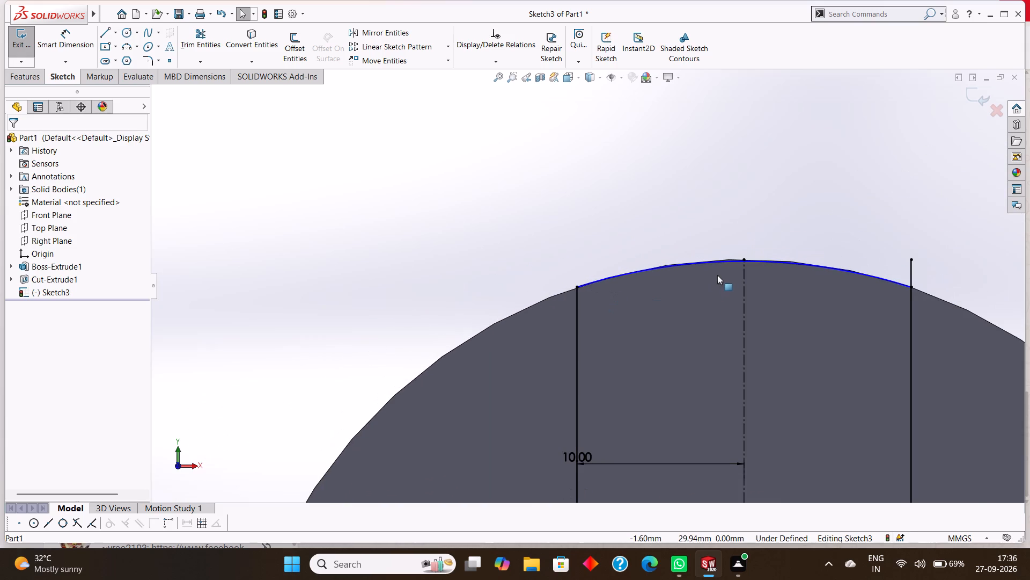
right_click(709, 263)
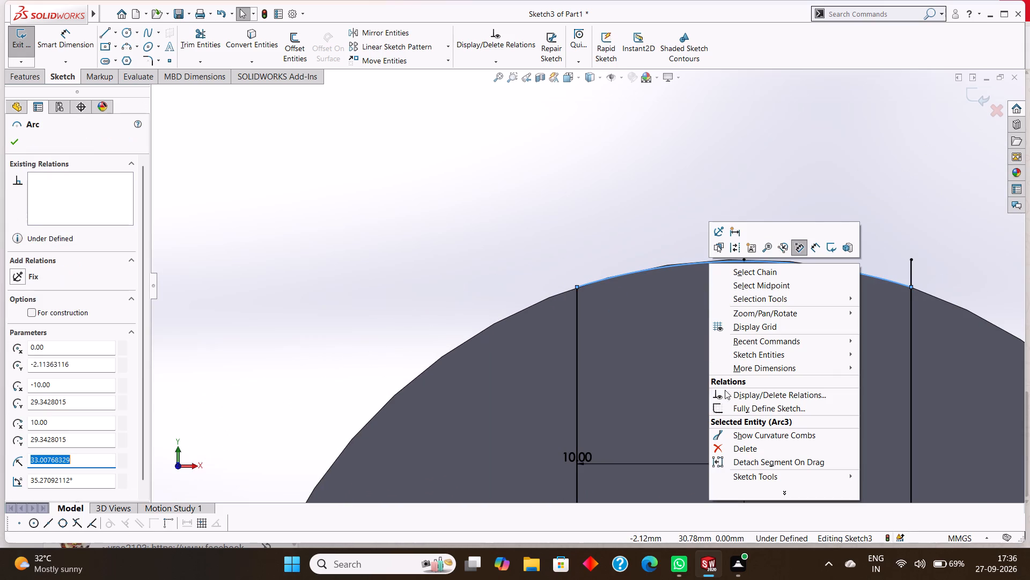
left_click(746, 446)
scroll(586, 263, "down", 2)
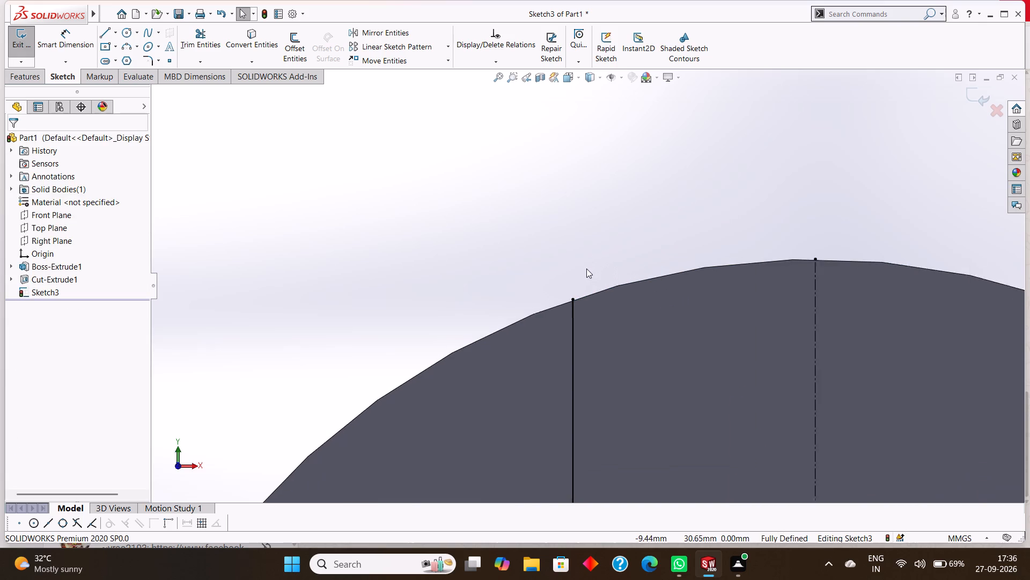
Examine closely how the top endpoint of the left vertical offset line meets the disc's outer edge.
scroll(586, 269, "down", 5)
scroll(584, 293, "up", 4)
scroll(587, 293, "down", 9)
scroll(485, 317, "down", 1)
scroll(536, 315, "up", 4)
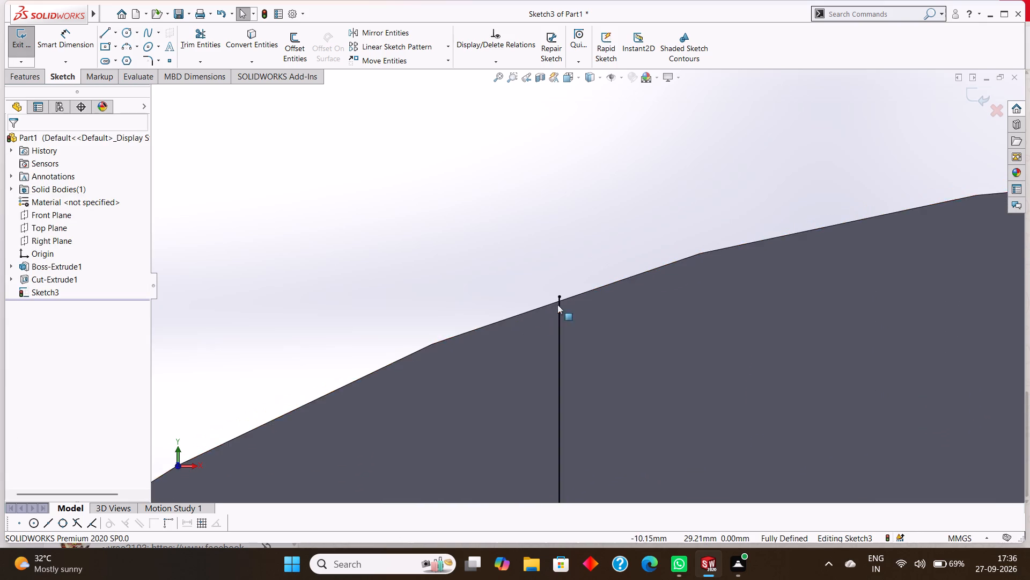
scroll(557, 305, "up", 16)
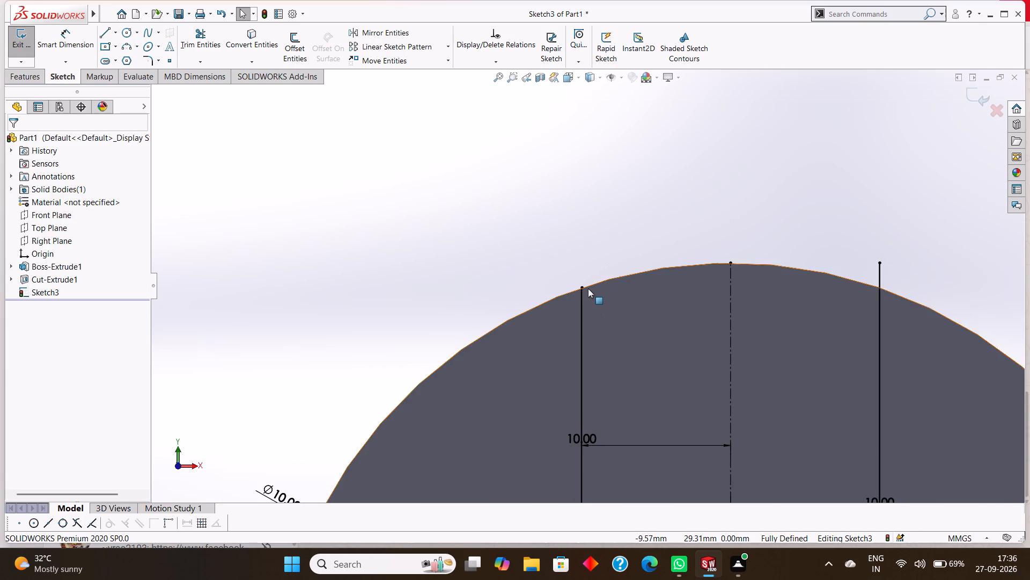
scroll(588, 288, "down", 3)
scroll(588, 288, "up", 7)
scroll(588, 288, "down", 10)
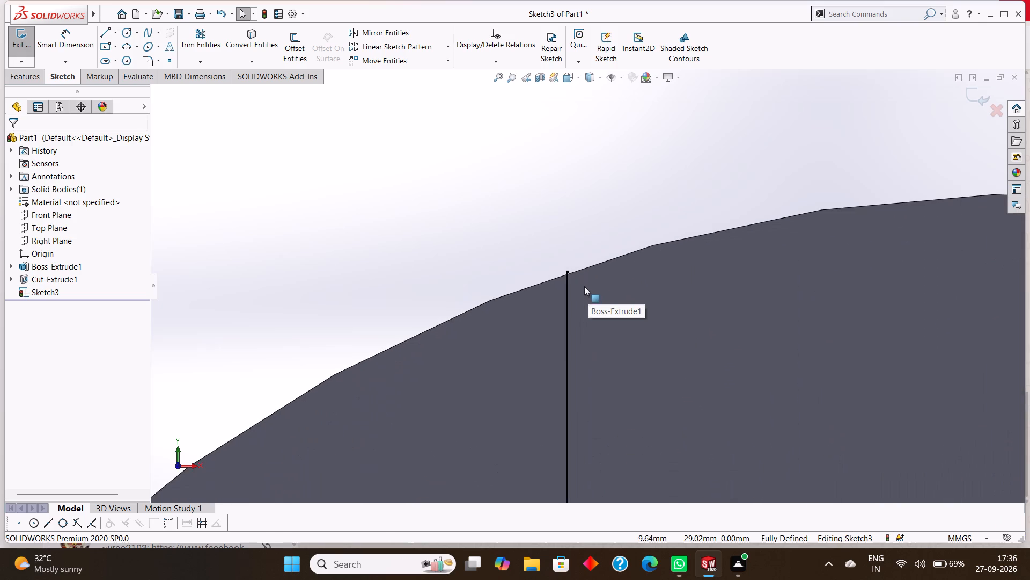
scroll(571, 271, "down", 6)
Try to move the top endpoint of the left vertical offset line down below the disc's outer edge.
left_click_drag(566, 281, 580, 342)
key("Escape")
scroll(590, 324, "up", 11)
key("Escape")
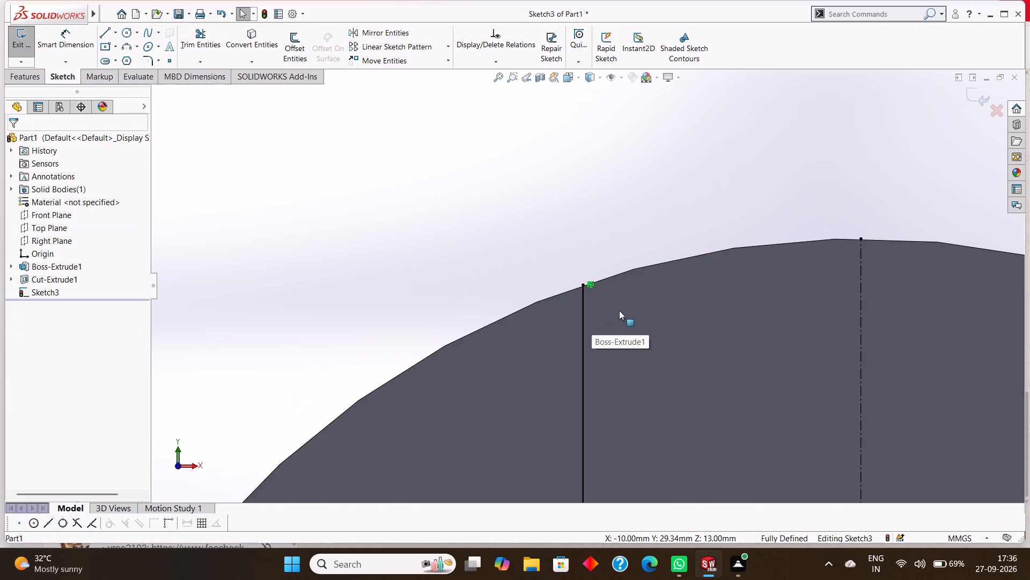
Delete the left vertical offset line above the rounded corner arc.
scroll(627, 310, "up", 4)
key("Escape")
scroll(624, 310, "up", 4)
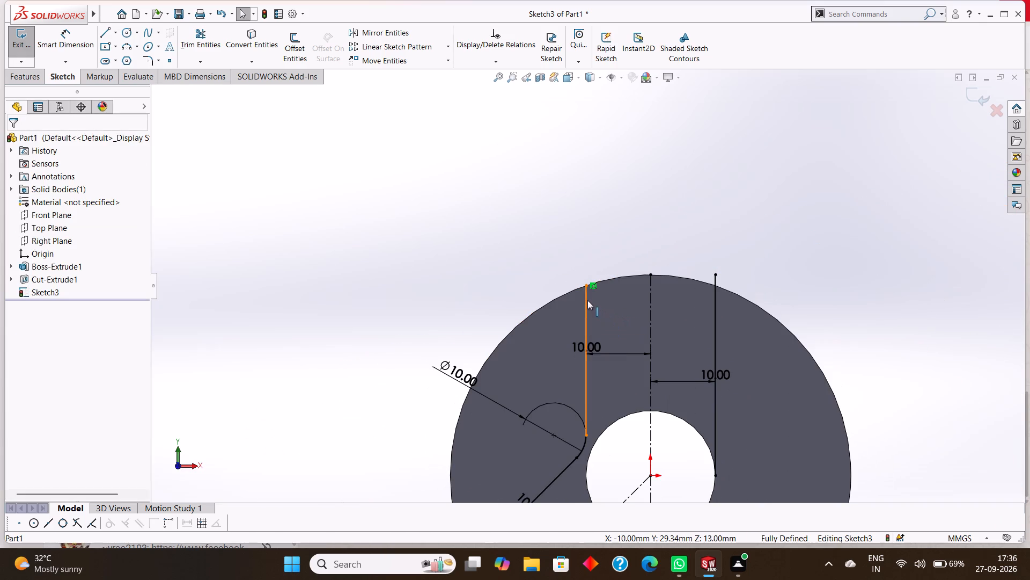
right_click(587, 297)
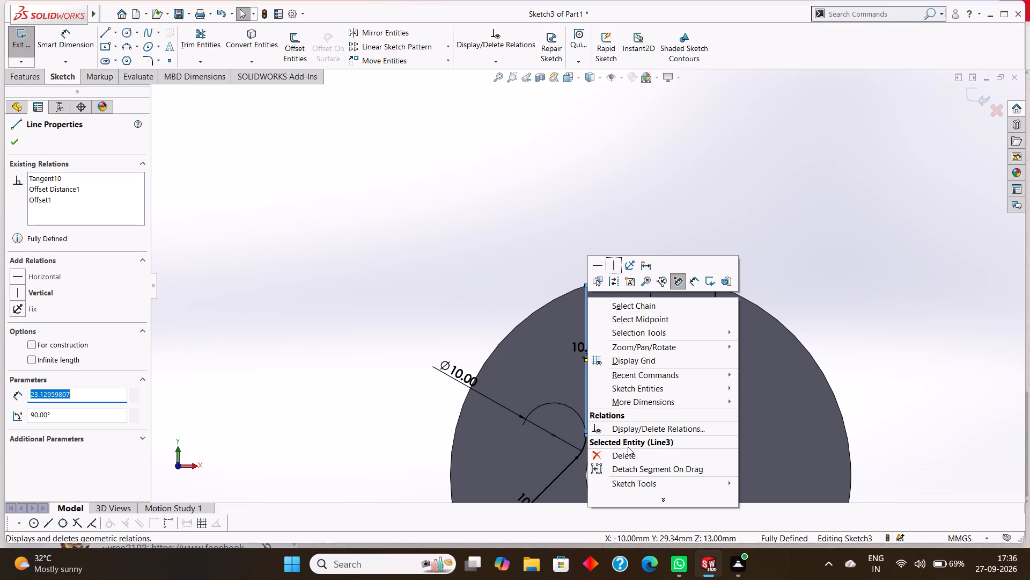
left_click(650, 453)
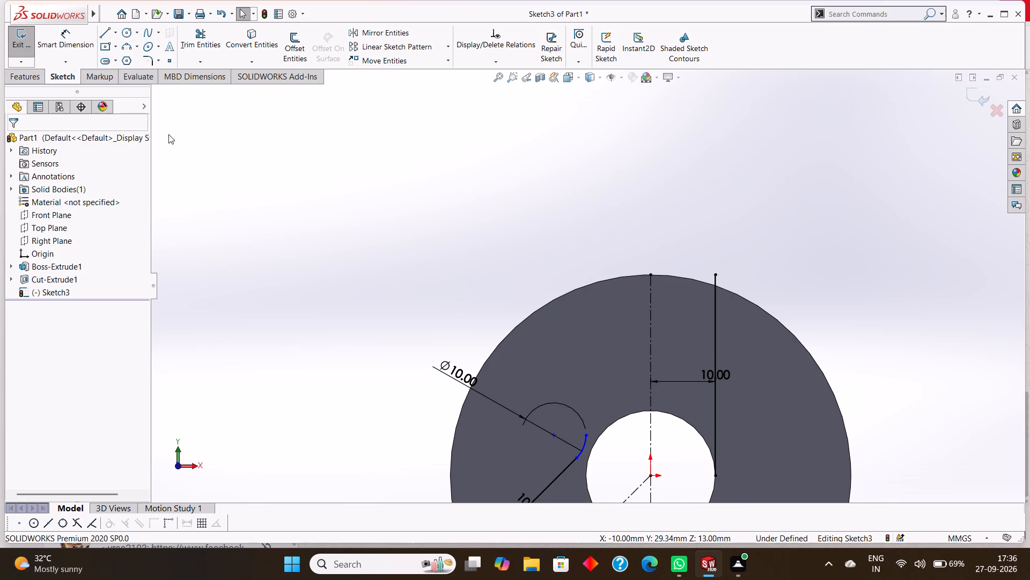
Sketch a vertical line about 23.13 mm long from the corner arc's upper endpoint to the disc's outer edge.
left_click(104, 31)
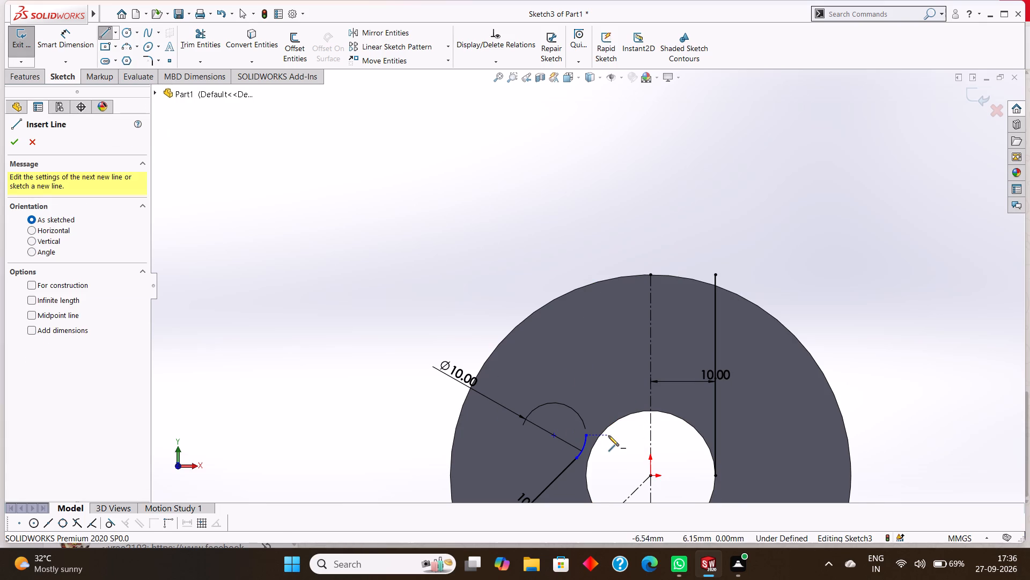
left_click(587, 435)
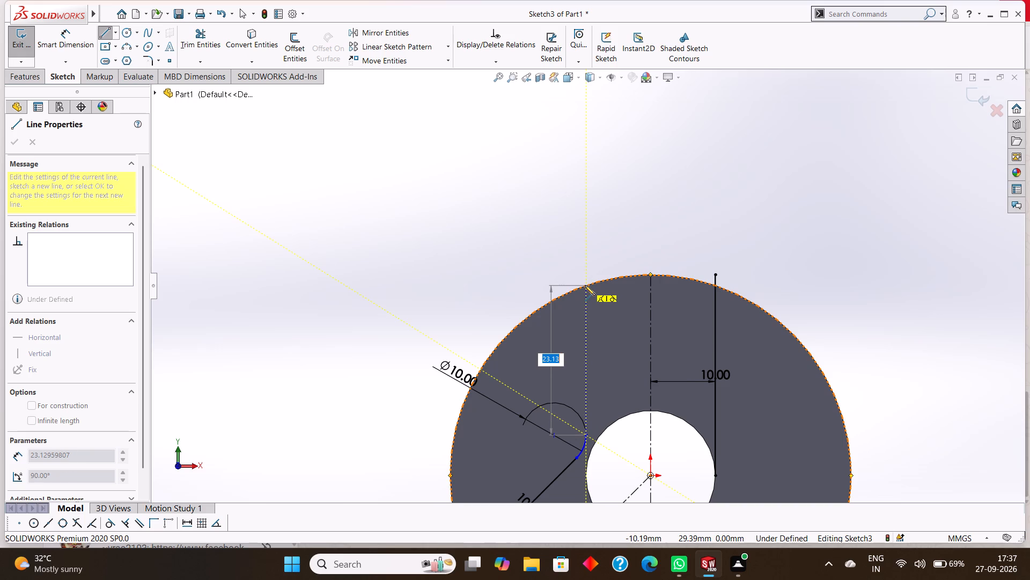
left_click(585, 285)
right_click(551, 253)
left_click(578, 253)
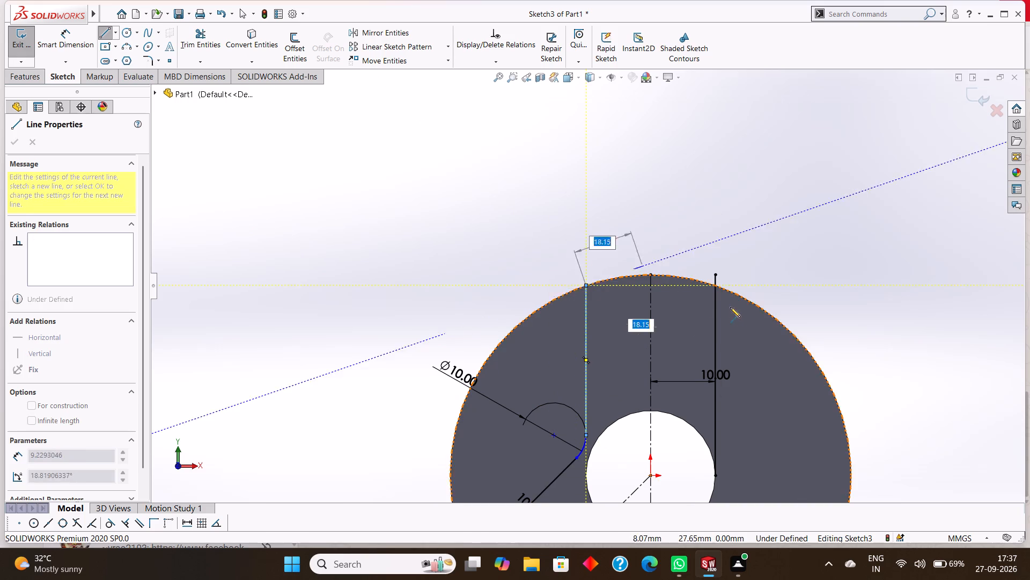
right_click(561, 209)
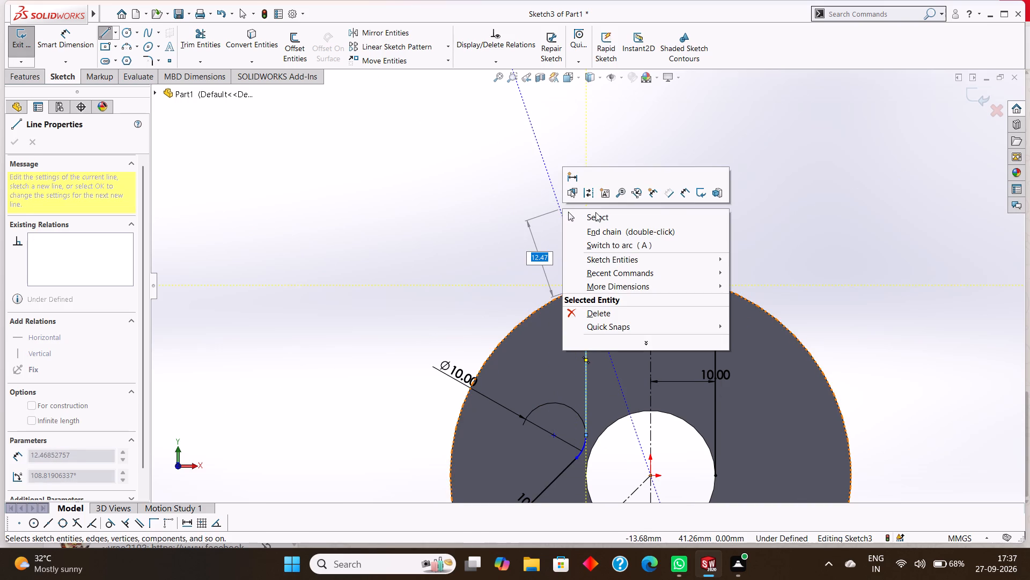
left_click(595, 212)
Examine closely how the new vertical line's top endpoint meets the disc's outer edge.
scroll(676, 233, "up", 5)
scroll(635, 213, "down", 6)
scroll(556, 424, "down", 4)
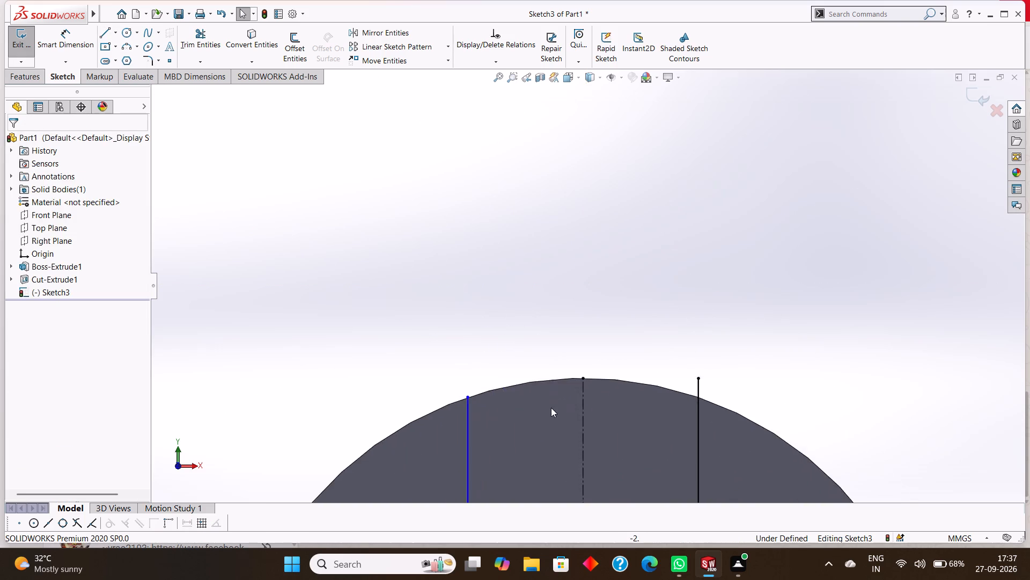
scroll(465, 375, "down", 9)
scroll(599, 339, "up", 9)
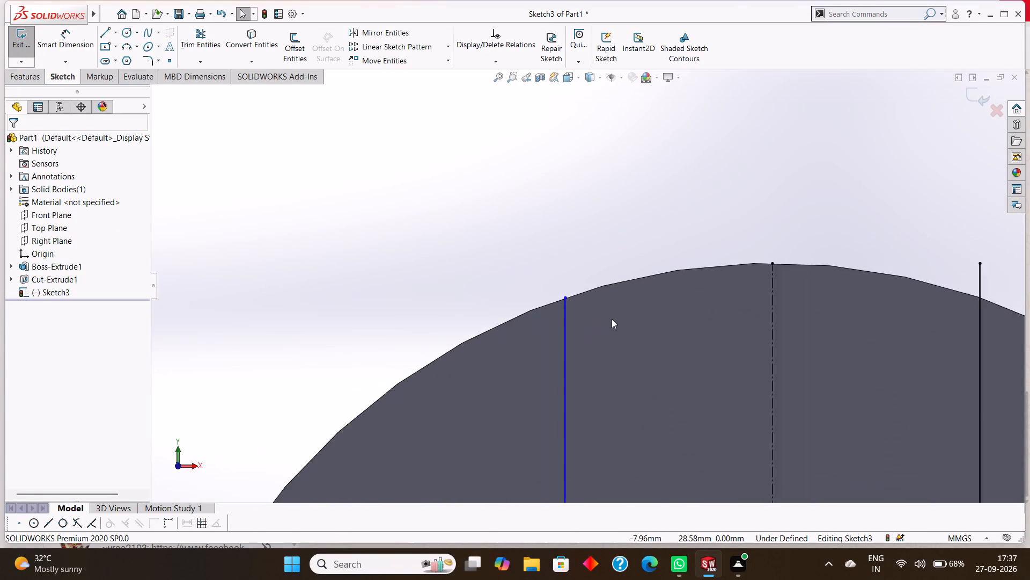
scroll(612, 319, "up", 8)
scroll(609, 299, "down", 9)
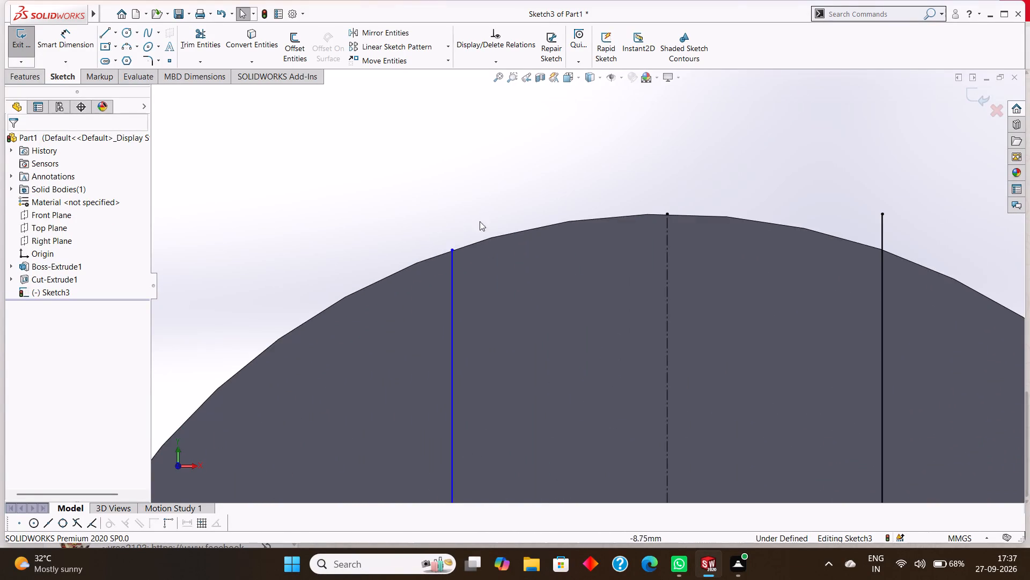
scroll(431, 224, "down", 5)
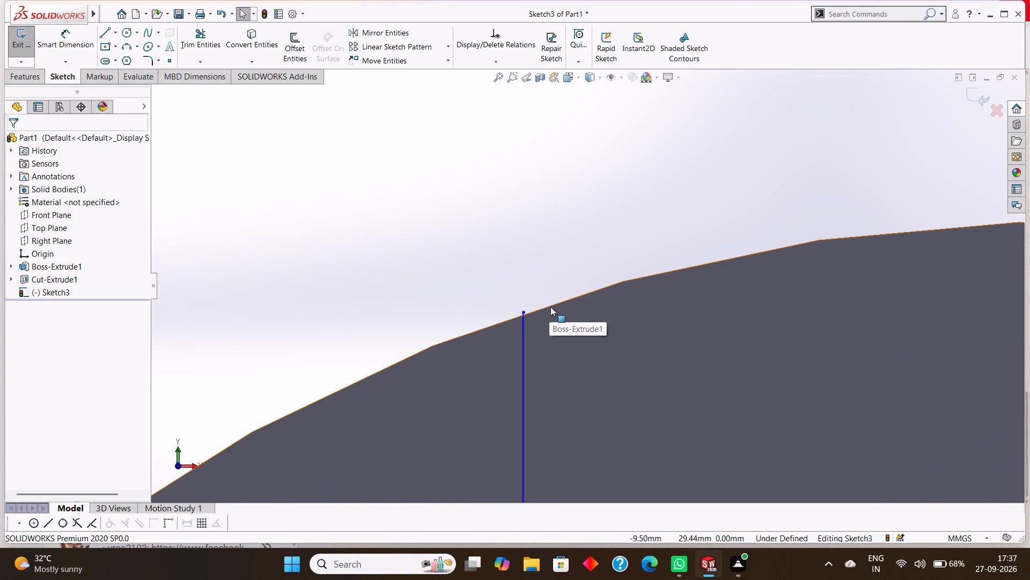
key("Escape")
key("Escape")
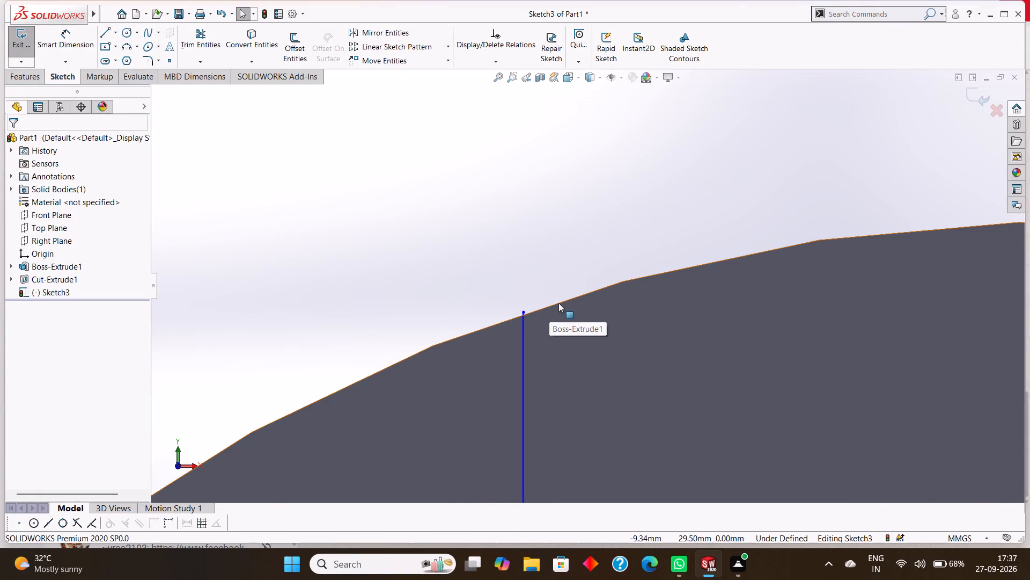
double_click(558, 303)
key("Escape")
key("Escape")
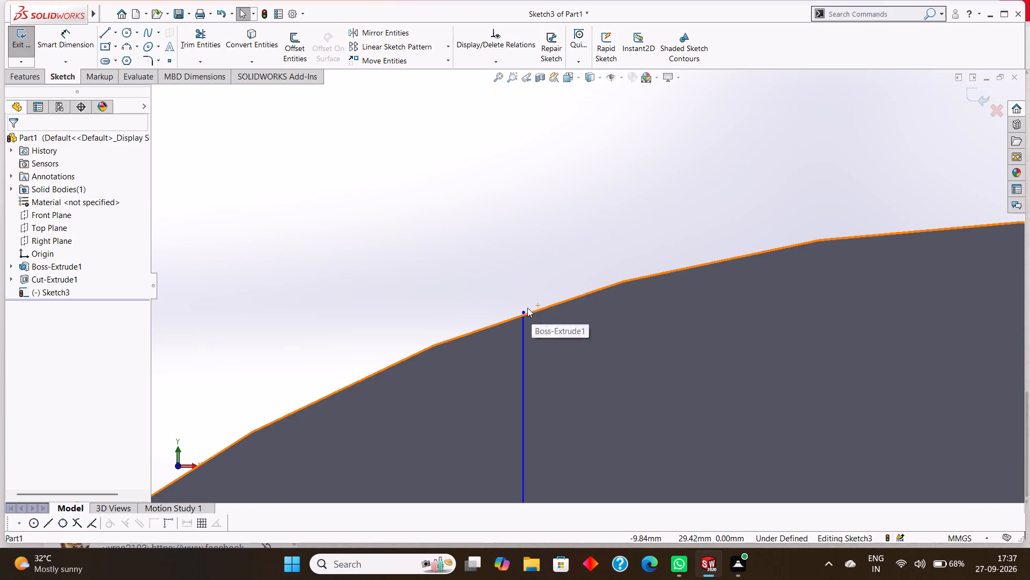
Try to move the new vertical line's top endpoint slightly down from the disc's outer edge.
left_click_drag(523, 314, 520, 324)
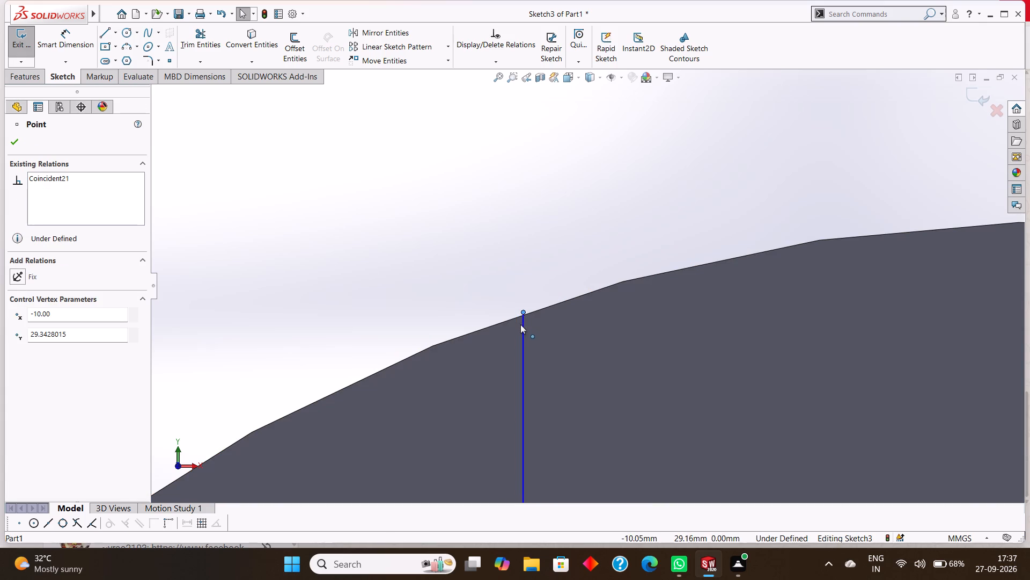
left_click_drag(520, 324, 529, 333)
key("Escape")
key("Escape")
Examine the outer ends of the vertical and angled arm lines against the disc's edge.
scroll(575, 313, "up", 4)
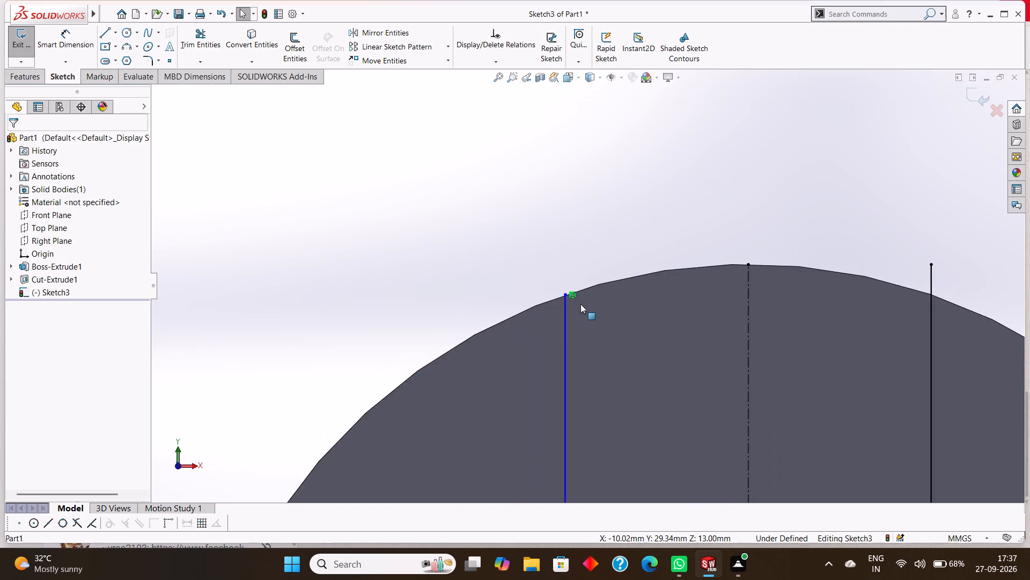
scroll(580, 304, "up", 11)
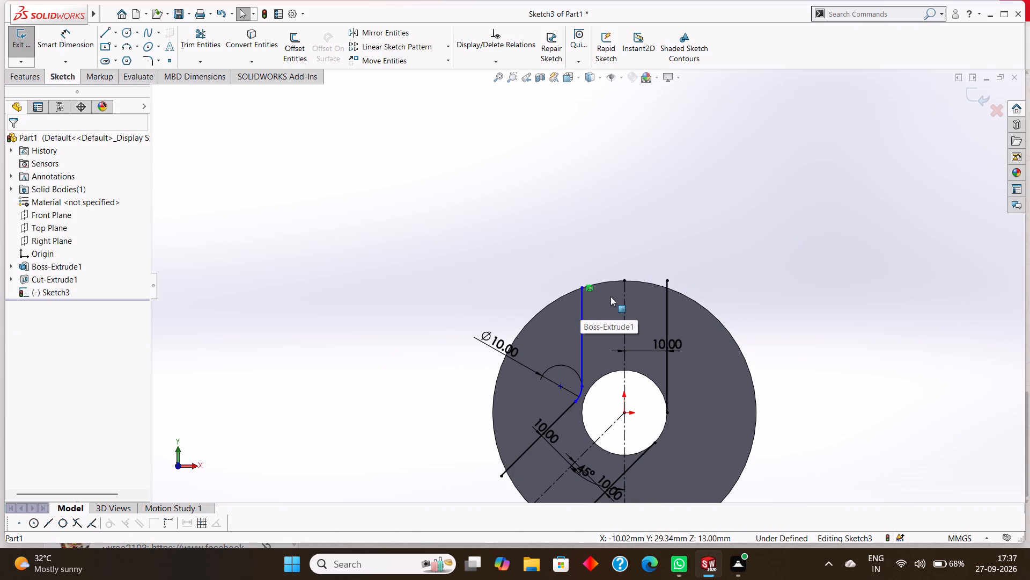
scroll(613, 295, "up", 3)
scroll(578, 397, "down", 4)
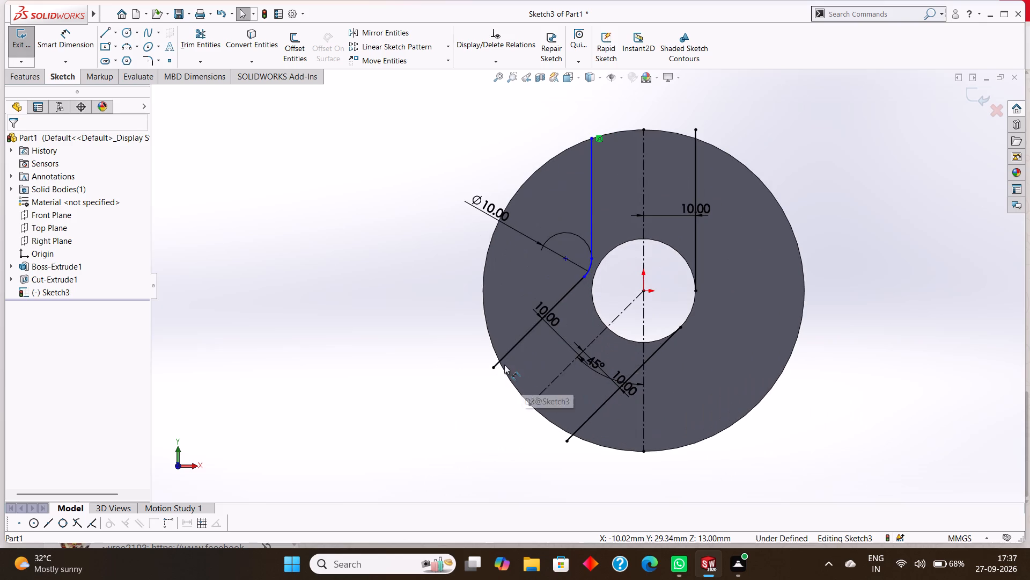
scroll(504, 364, "down", 4)
scroll(523, 359, "up", 2)
scroll(583, 385, "down", 3)
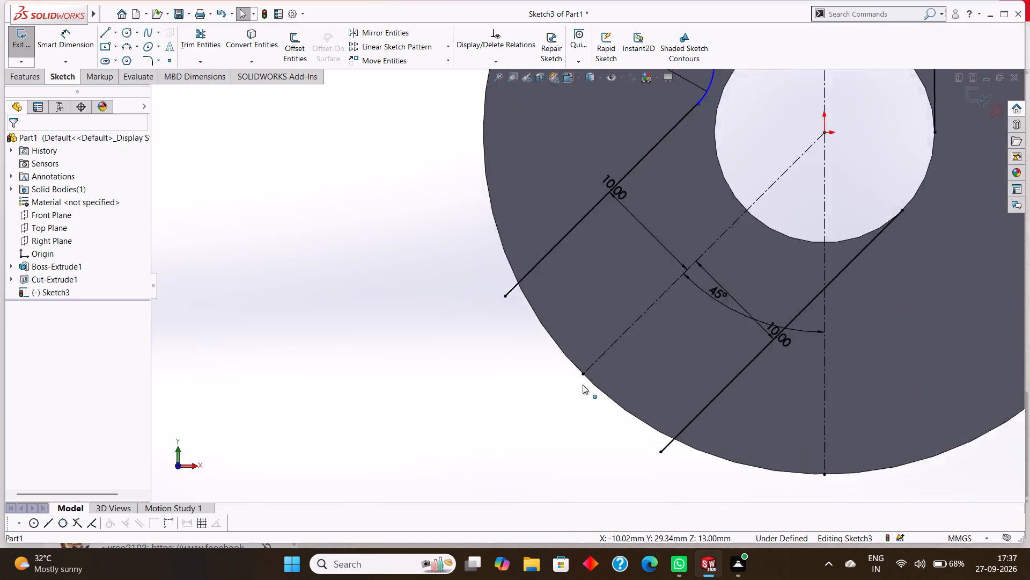
scroll(583, 385, "down", 4)
scroll(596, 342, "up", 18)
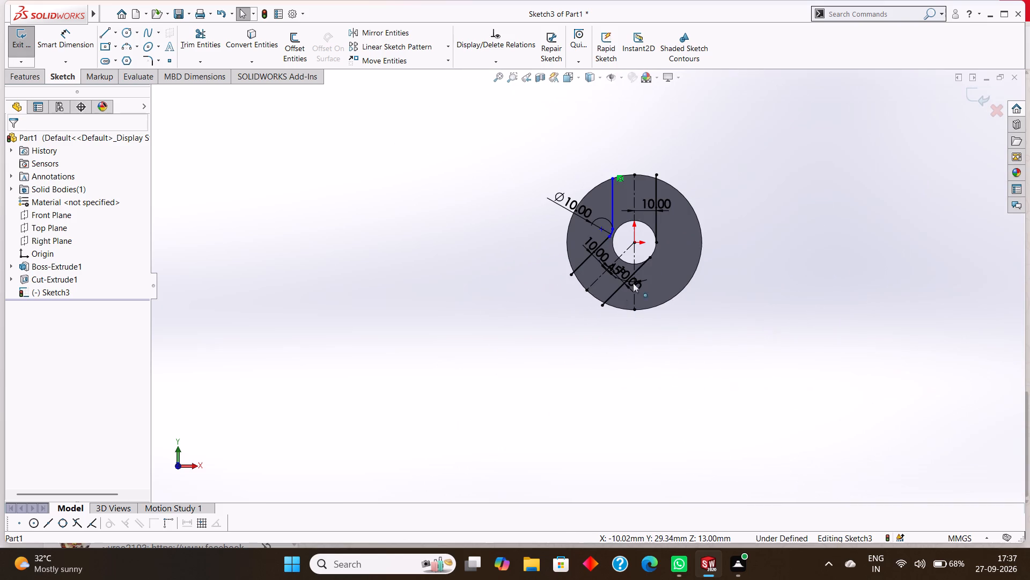
scroll(637, 176, "down", 4)
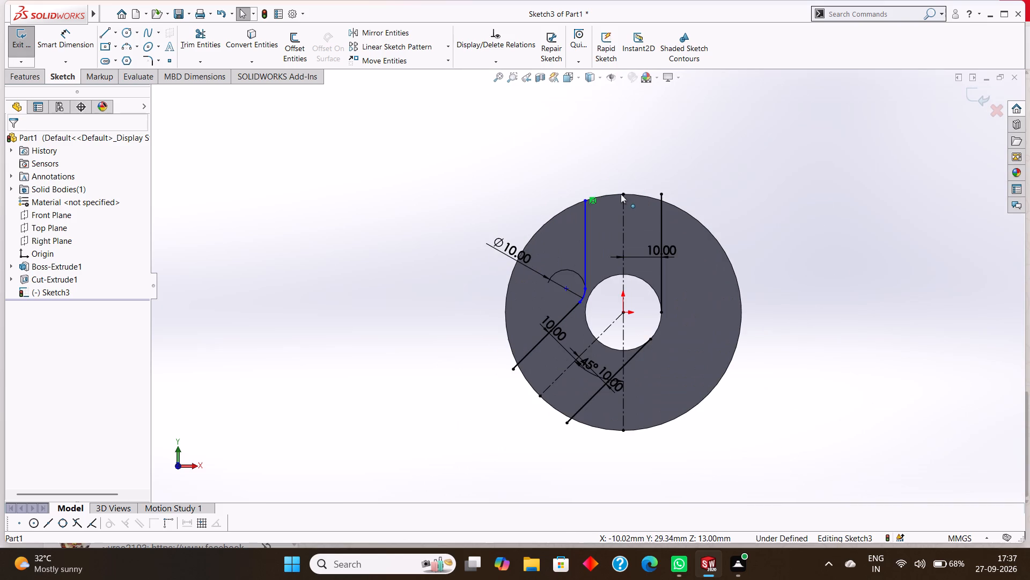
scroll(620, 195, "down", 5)
scroll(635, 230, "up", 10)
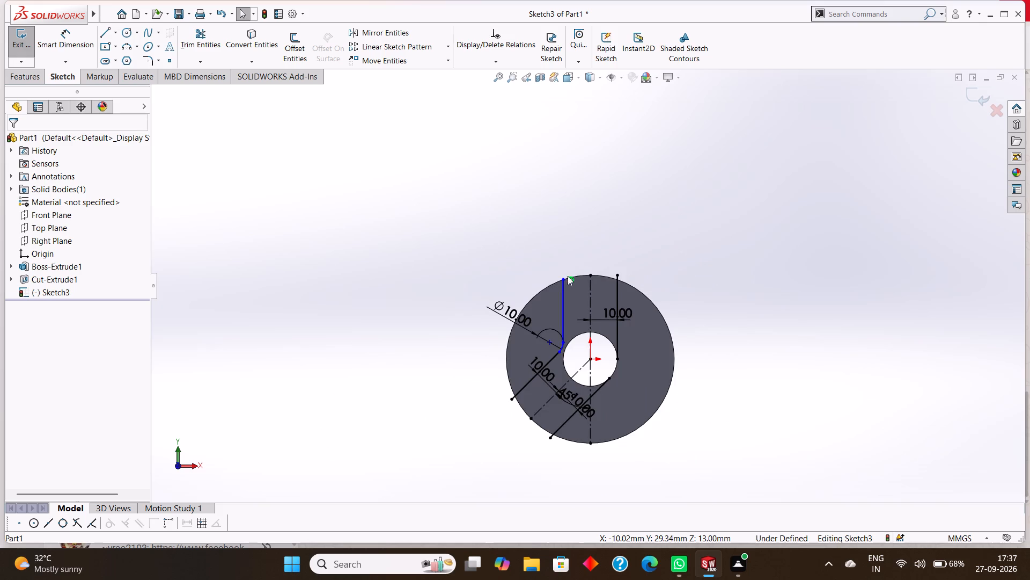
key("Escape")
Undo the sketch edits back to only the two vertical offset lines, the vertical centerline and the 45° centerline.
key("ctrl+z")
key("ctrl+z")
key("ctrl+z")
key("ctrl+z")
key("ctrl+z")
key("ctrl+z")
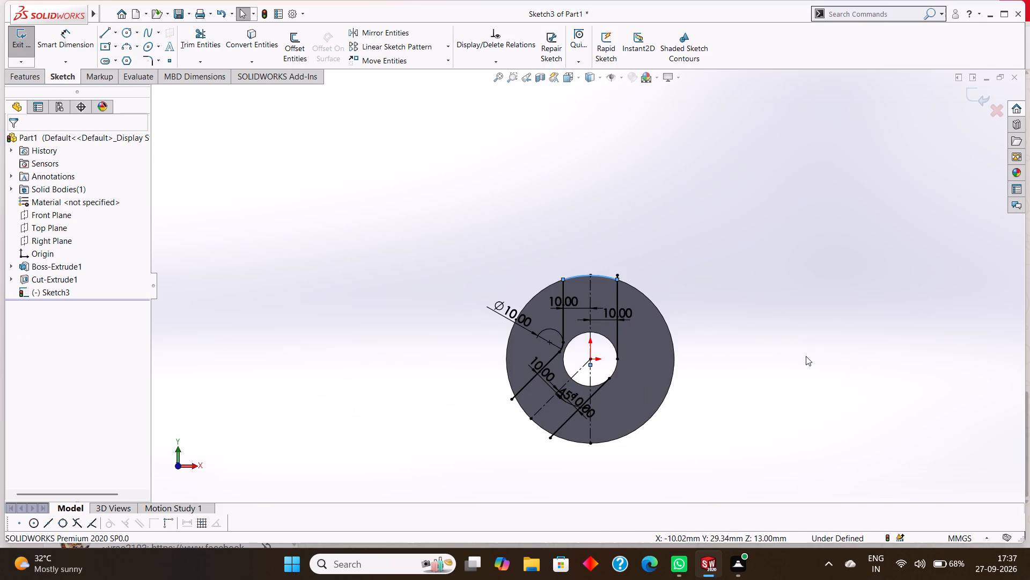
key("ctrl+z")
key("ctrl+z")
key("ctrl+z")
key("ctrl+z")
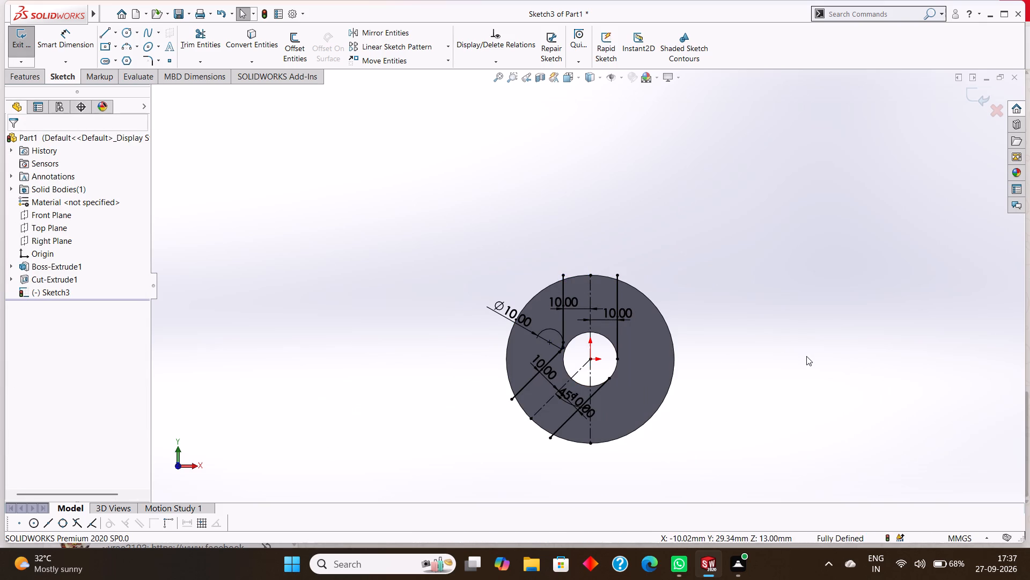
key("ctrl+z")
key("ctrl+z")
key("ctrl+z")
key("ctrl+z")
key("ctrl+z")
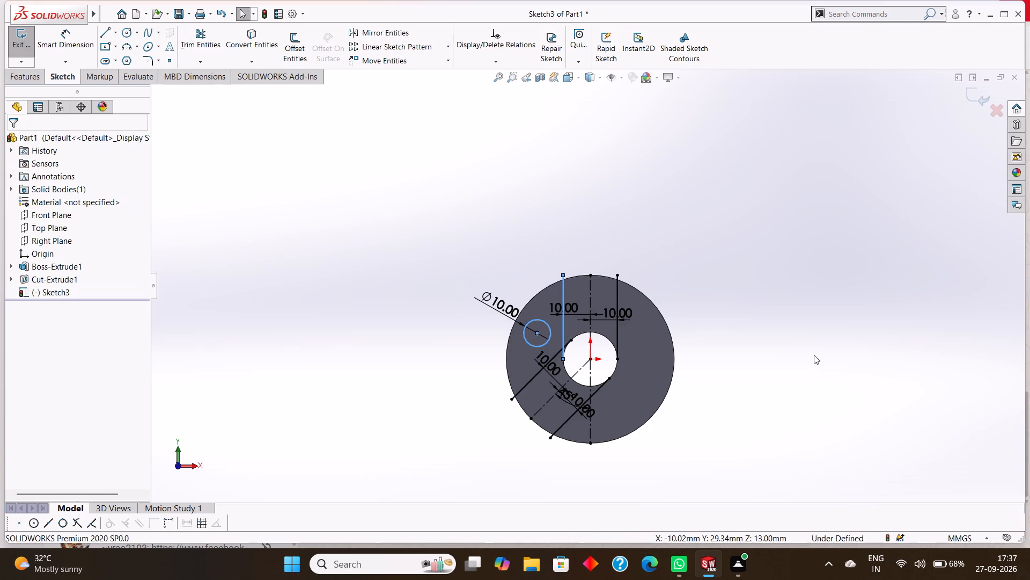
key("ctrl+z")
key("ctrl+z")
key("ctrl+z")
key("ctrl+z")
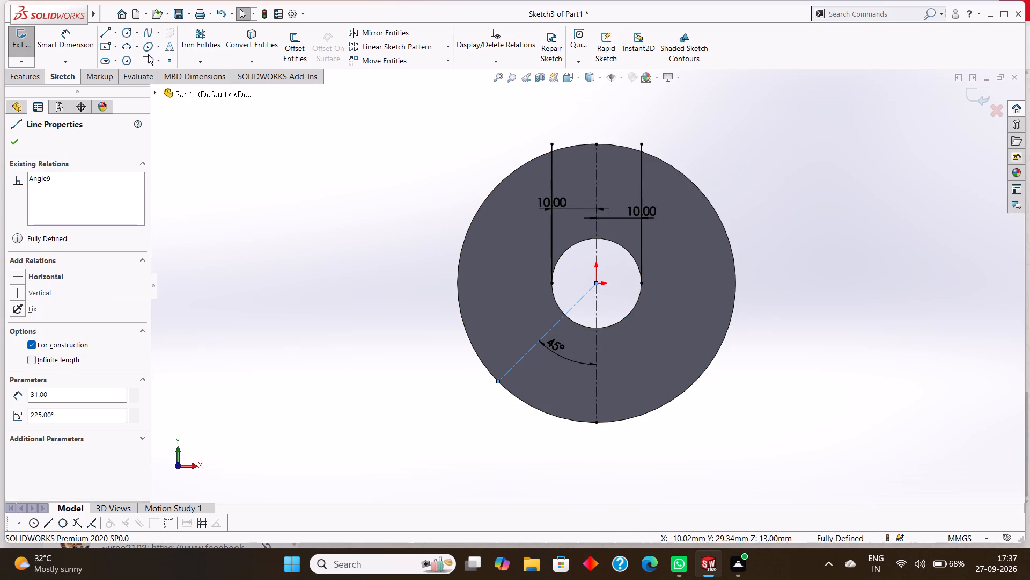
Sketch a 31 mm radius circle centred on the origin, matching the disc's outer edge.
left_click(124, 31)
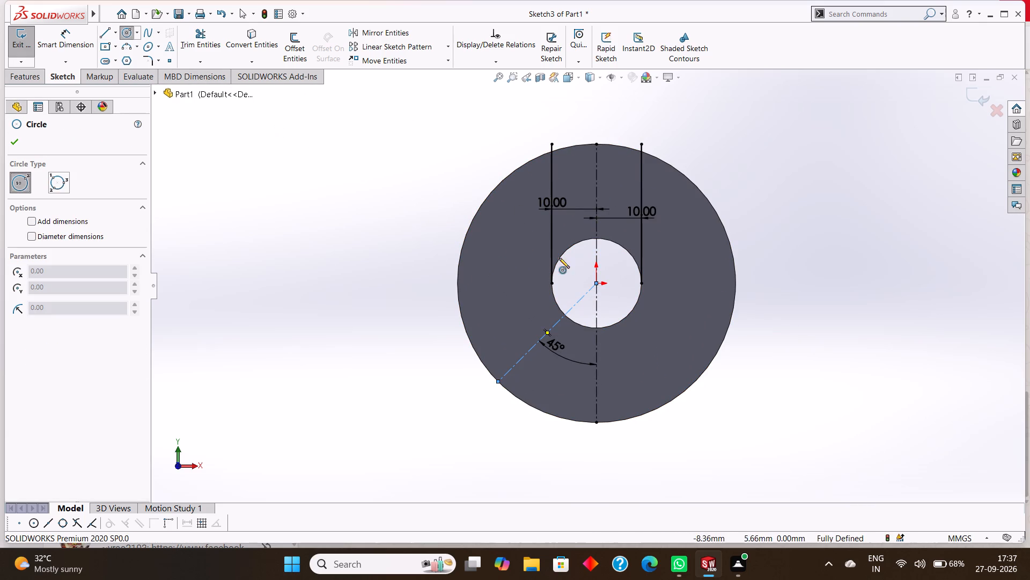
left_click(596, 284)
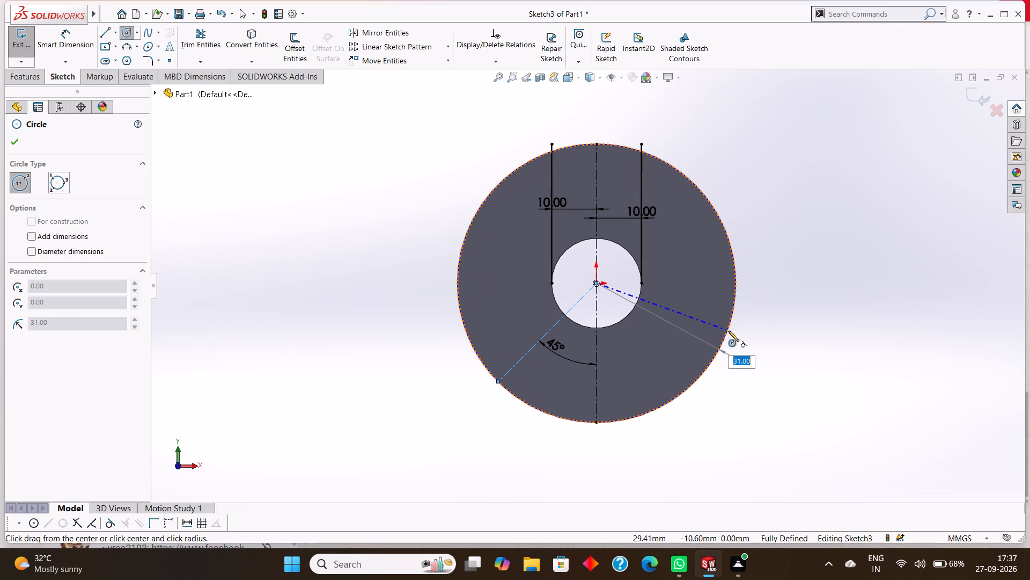
left_click(730, 331)
right_click(804, 294)
left_click(828, 306)
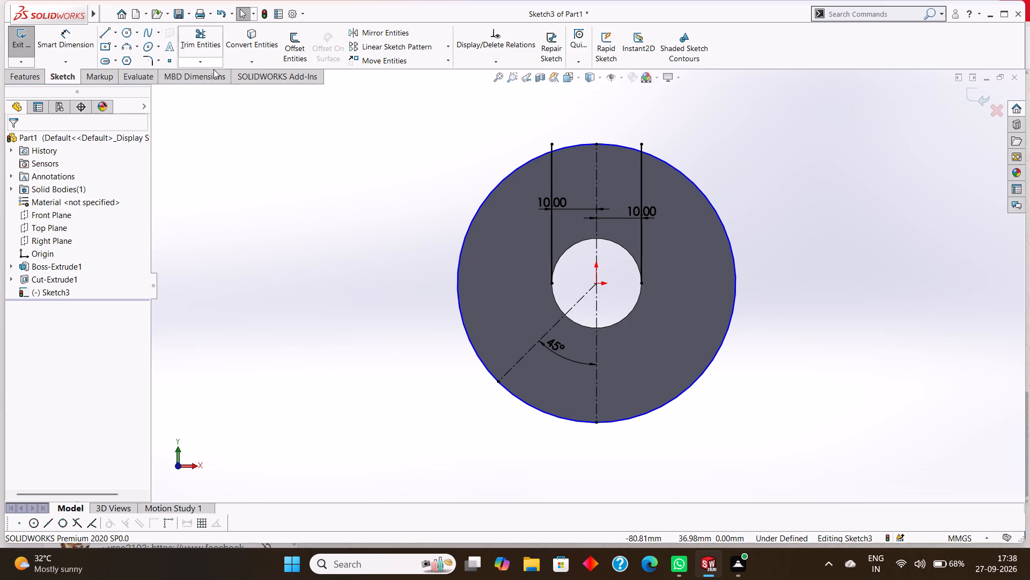
Trim the top ends of both vertical offset lines back to the 31 mm radius circle.
left_click(204, 44)
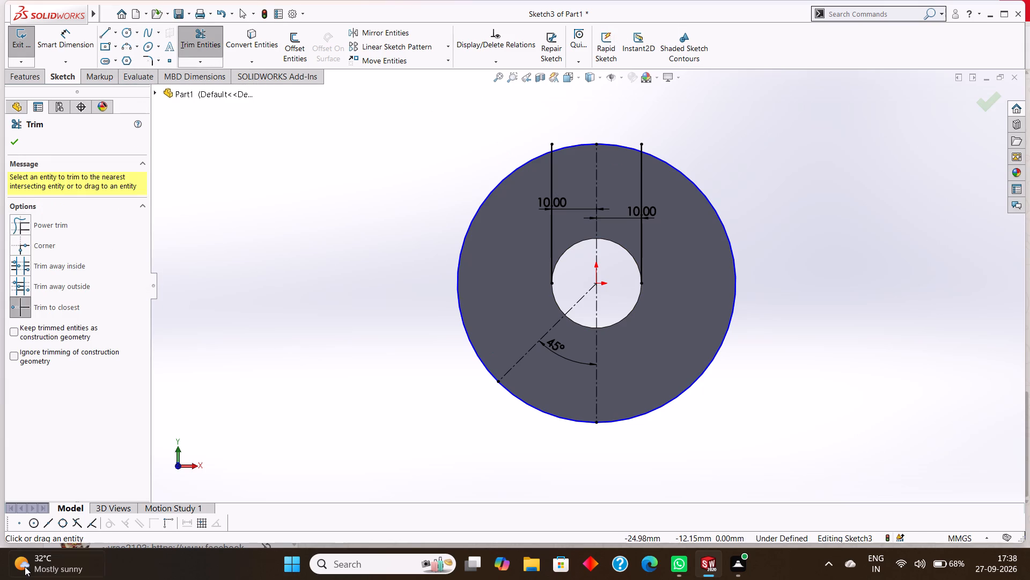
scroll(546, 143, "down", 2)
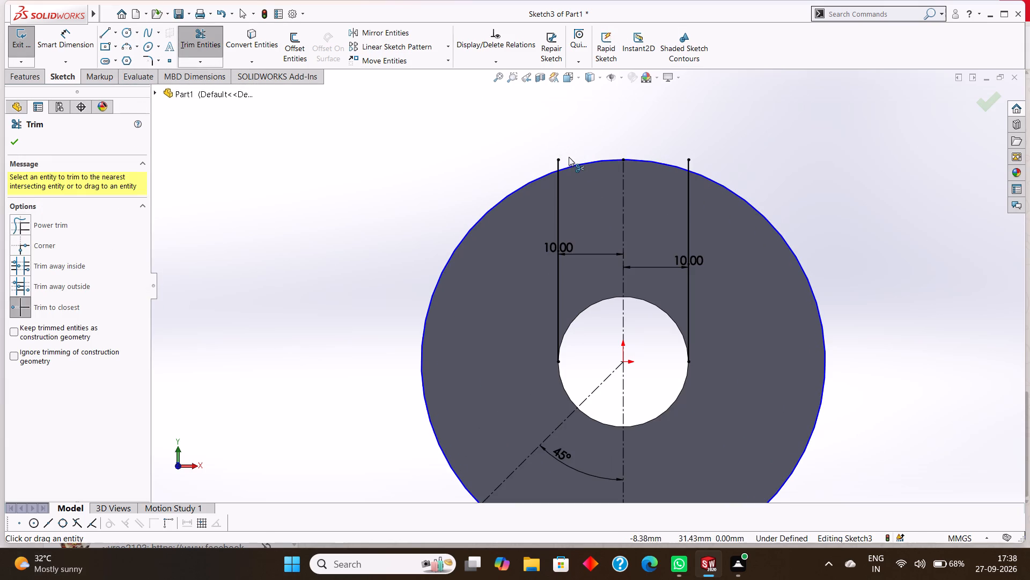
scroll(557, 161, "down", 6)
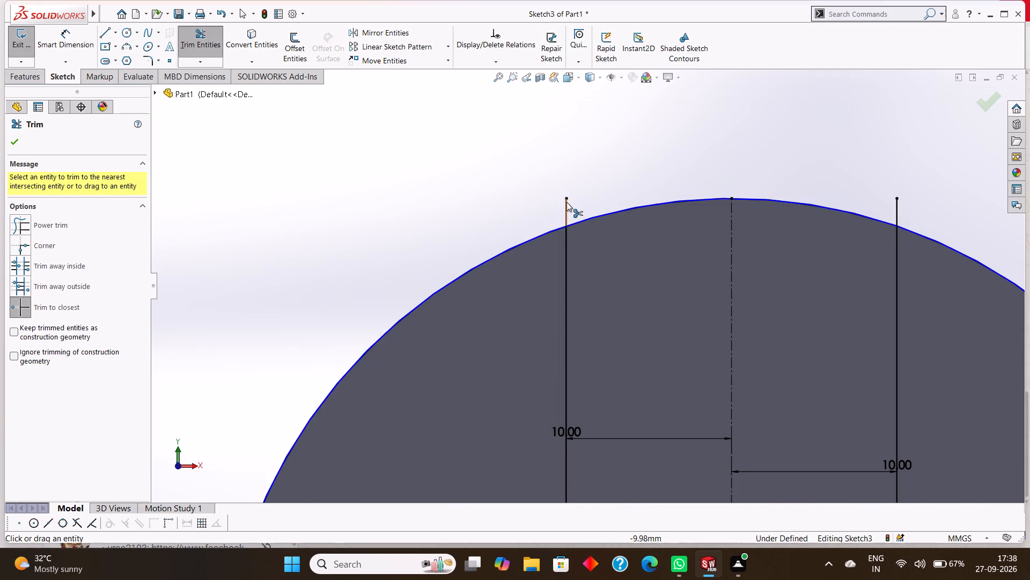
left_click(566, 202)
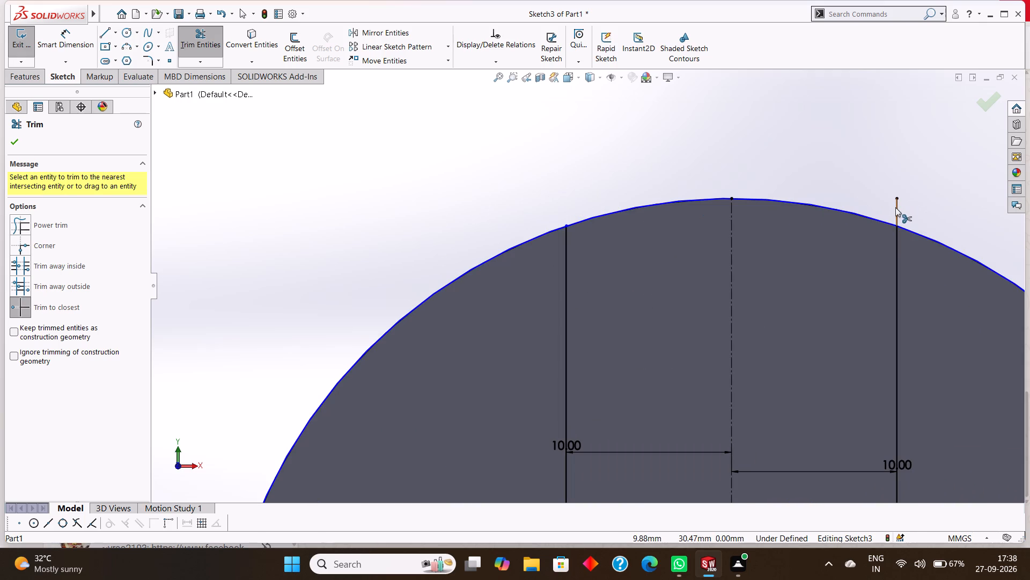
left_click(895, 207)
scroll(756, 209, "down", 6)
scroll(672, 209, "down", 6)
scroll(594, 233, "down", 5)
scroll(559, 278, "down", 1)
scroll(567, 278, "up", 5)
scroll(625, 287, "up", 8)
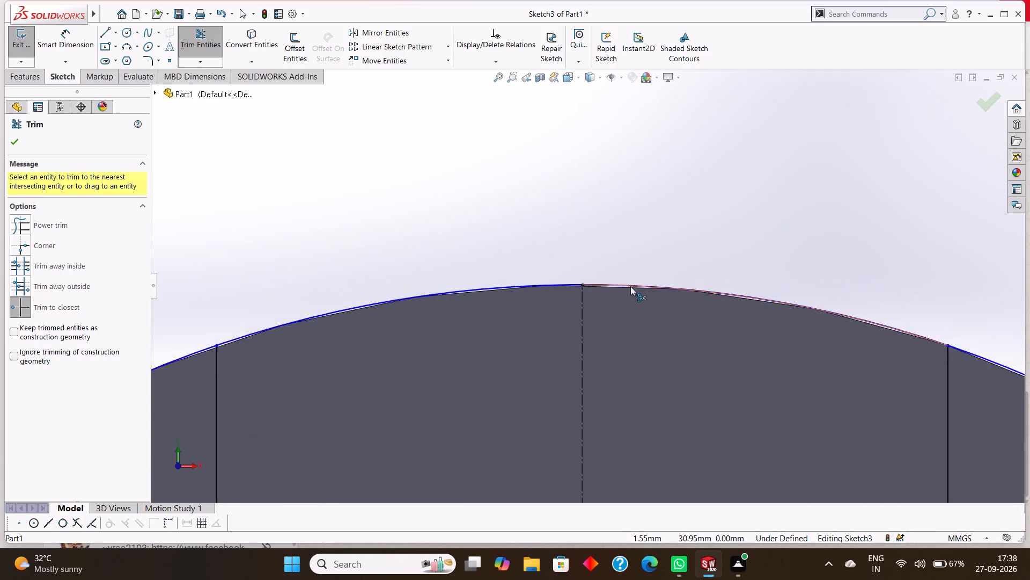
scroll(630, 286, "up", 13)
scroll(621, 363, "up", 3)
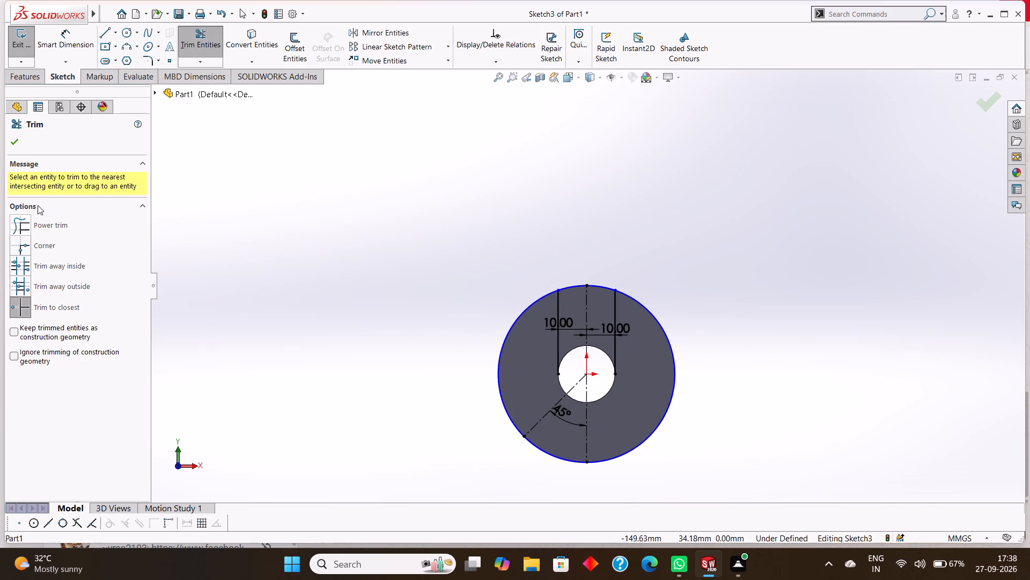
left_click(16, 139)
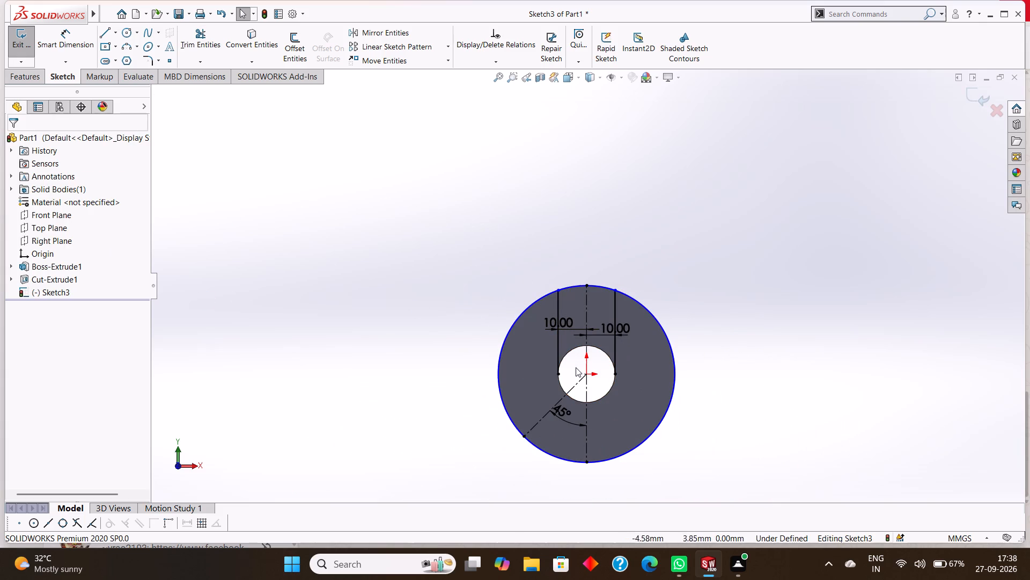
Offset the 45° centerline by 10 mm bi-directionally, with dimensions added.
left_click(574, 384)
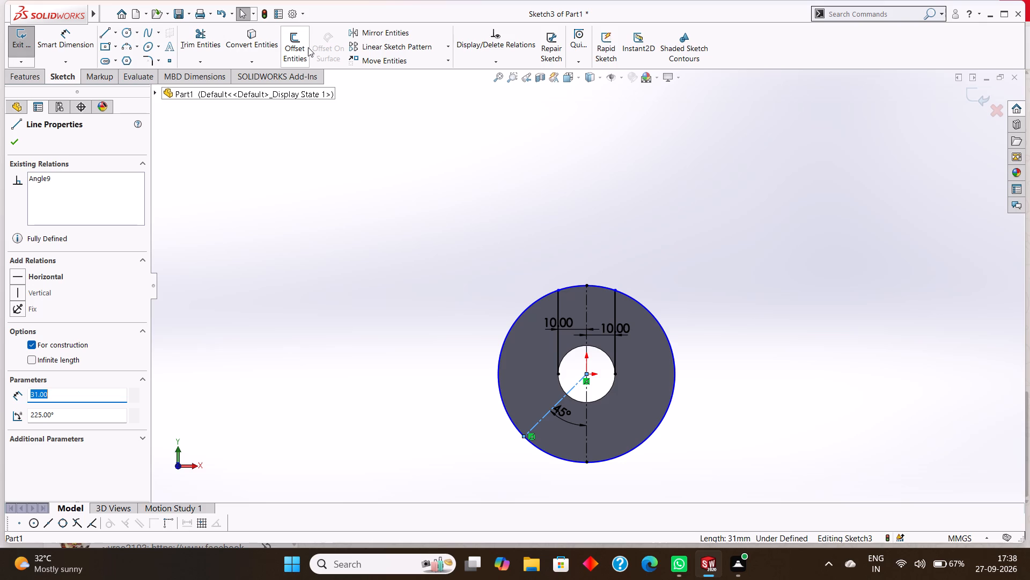
left_click(289, 47)
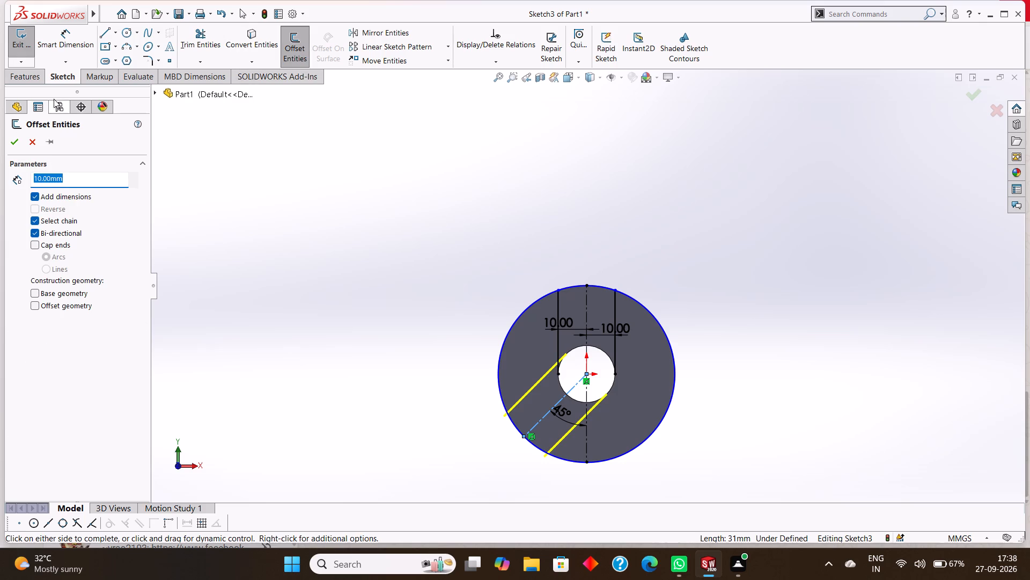
left_click(15, 144)
Sketch a 5 mm radius circle on the disc face, outside the left vertical line and above the upper angled line.
scroll(594, 385, "down", 1)
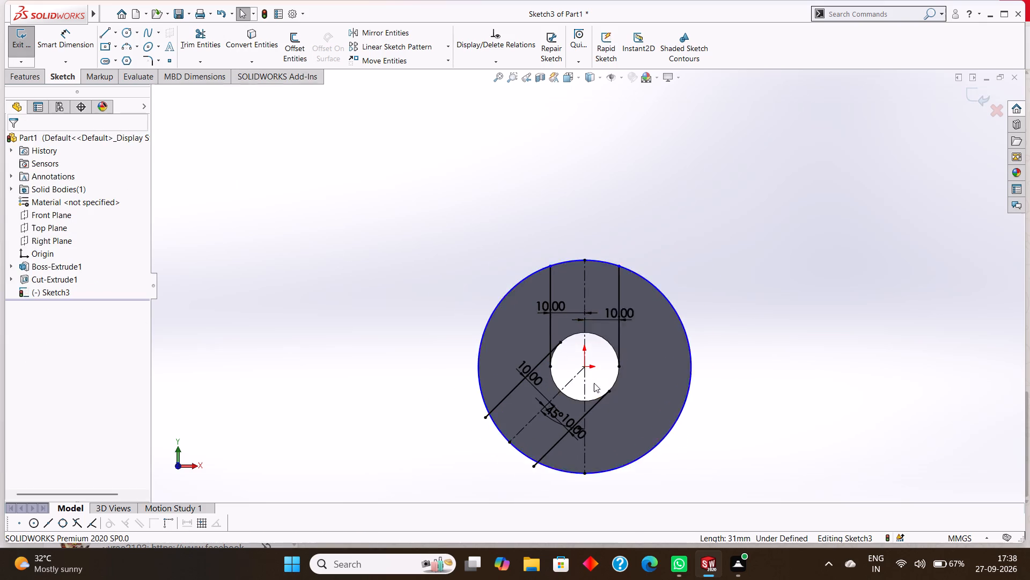
scroll(594, 383, "down", 2)
scroll(513, 345, "down", 2)
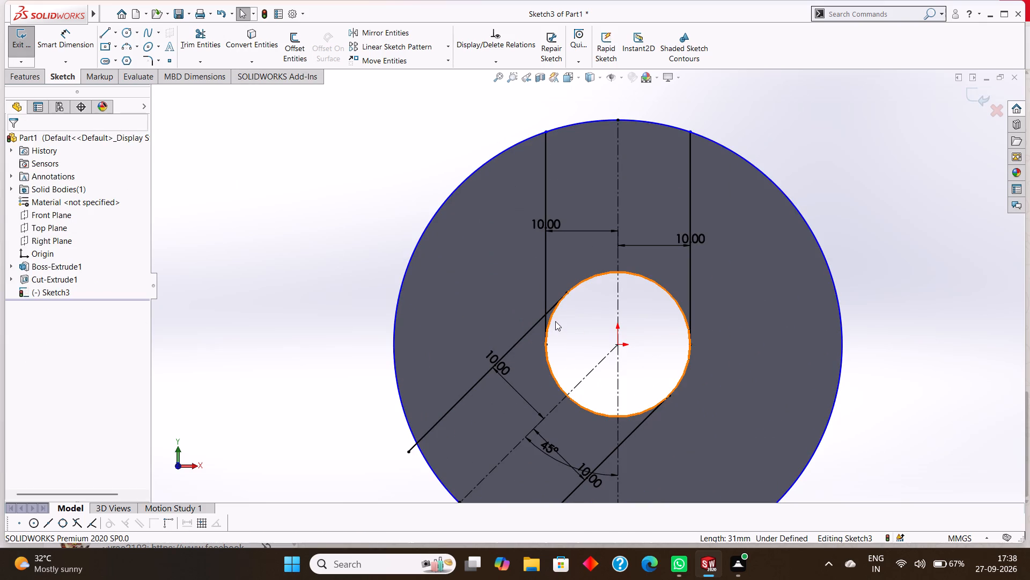
scroll(552, 315, "down", 2)
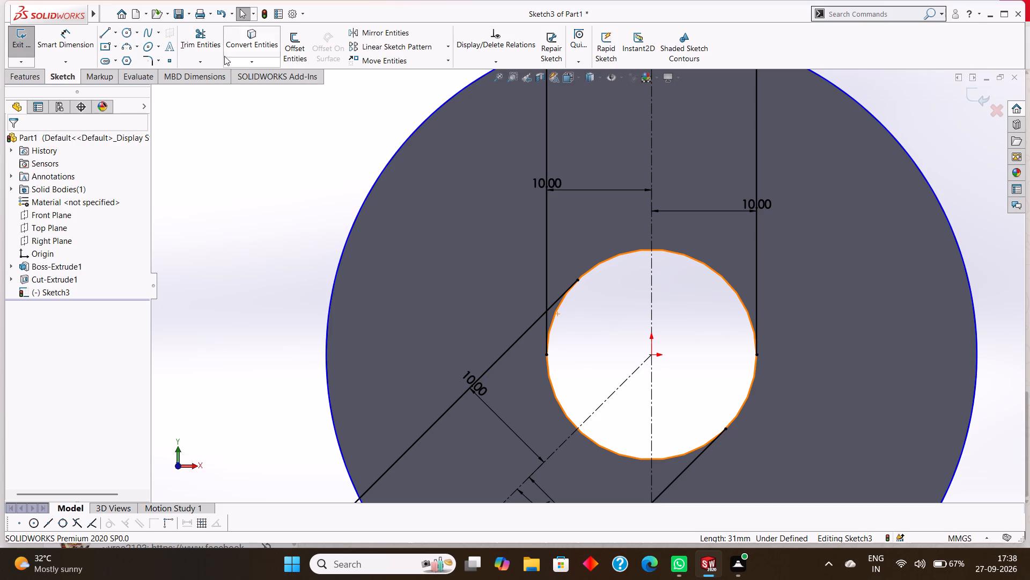
left_click(122, 35)
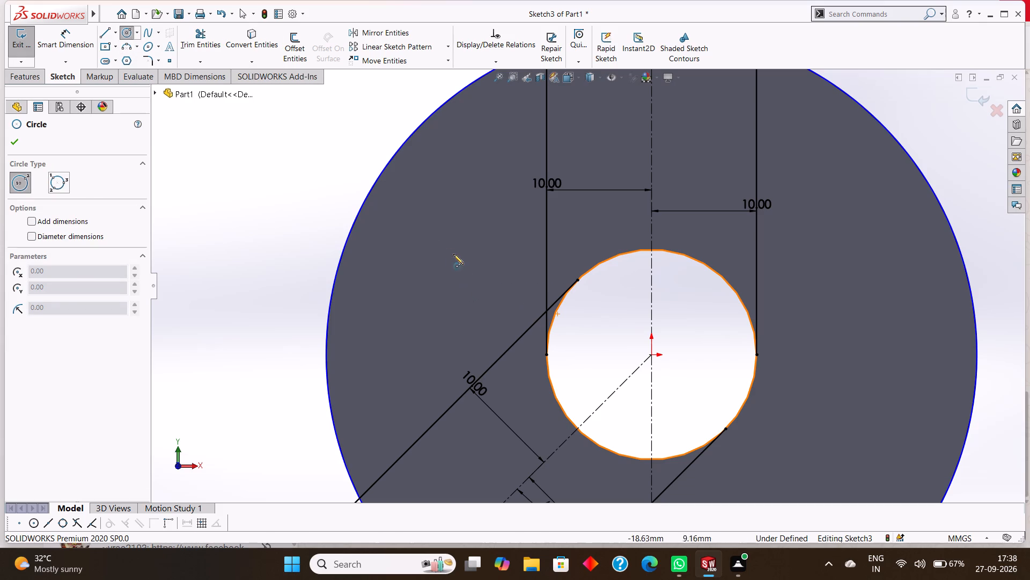
left_click(426, 242)
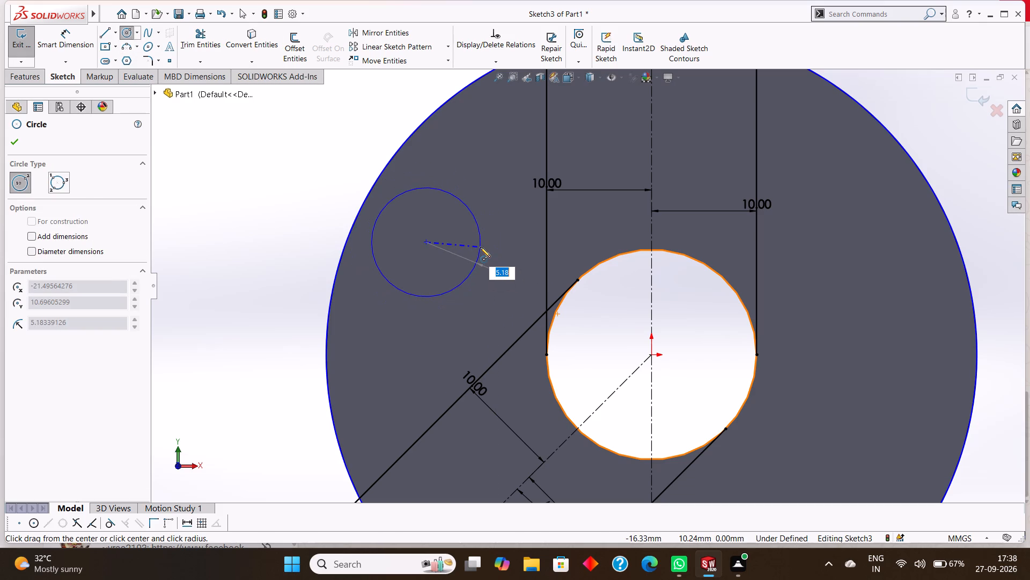
key("5")
key("Return")
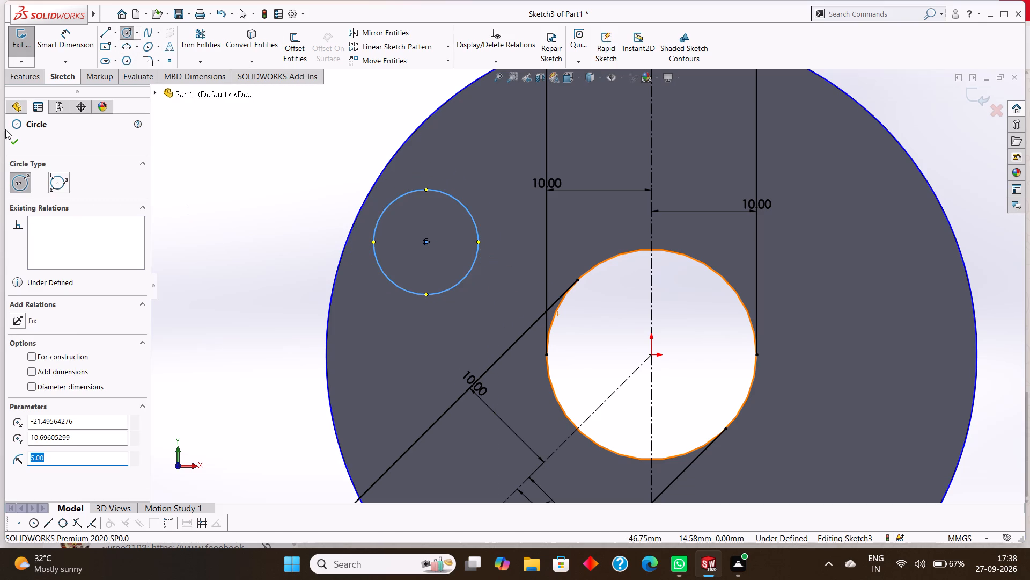
left_click(11, 141)
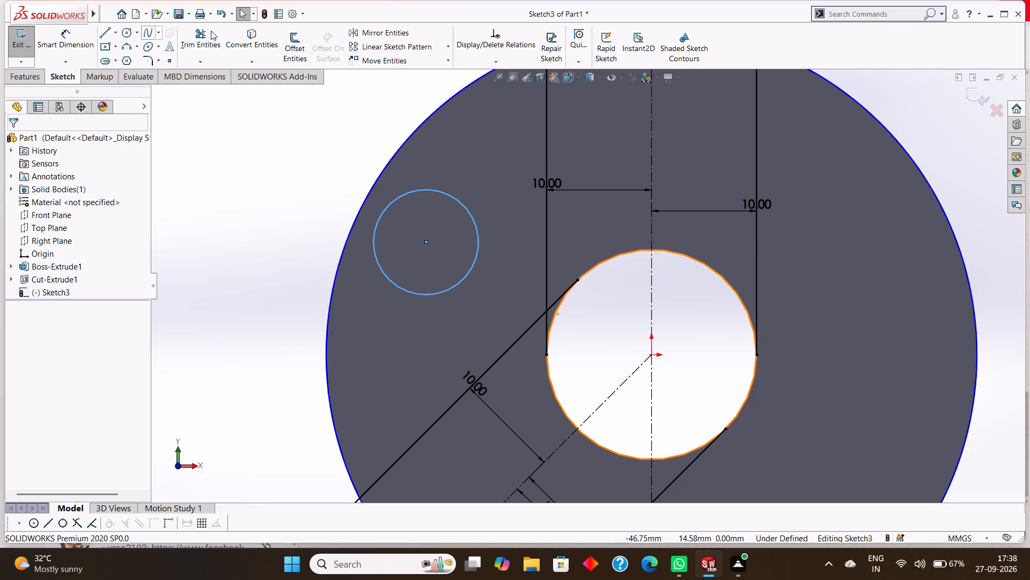
Dimension the small circle's diameter as 10 mm.
left_click(75, 30)
left_click(413, 193)
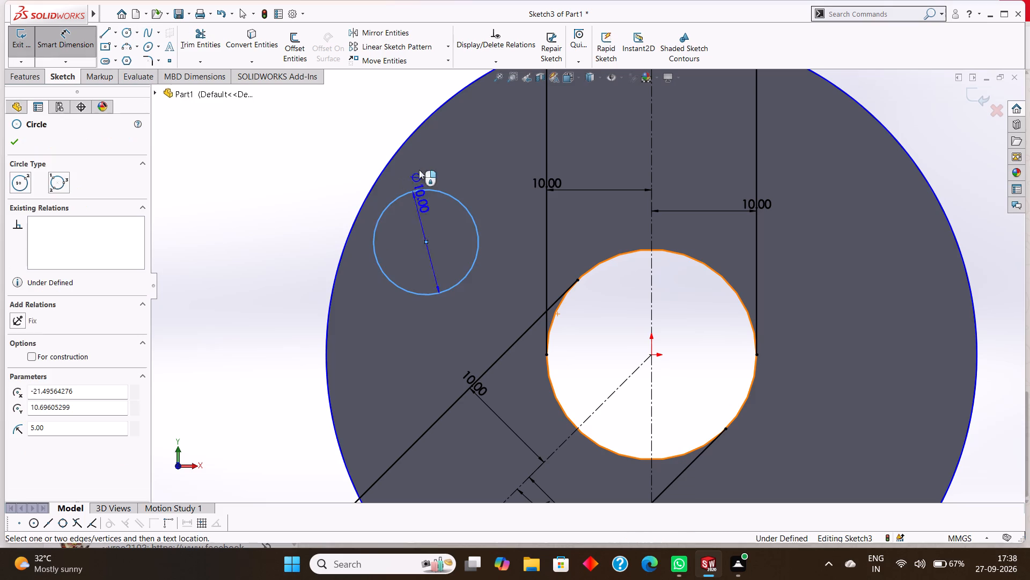
left_click(451, 149)
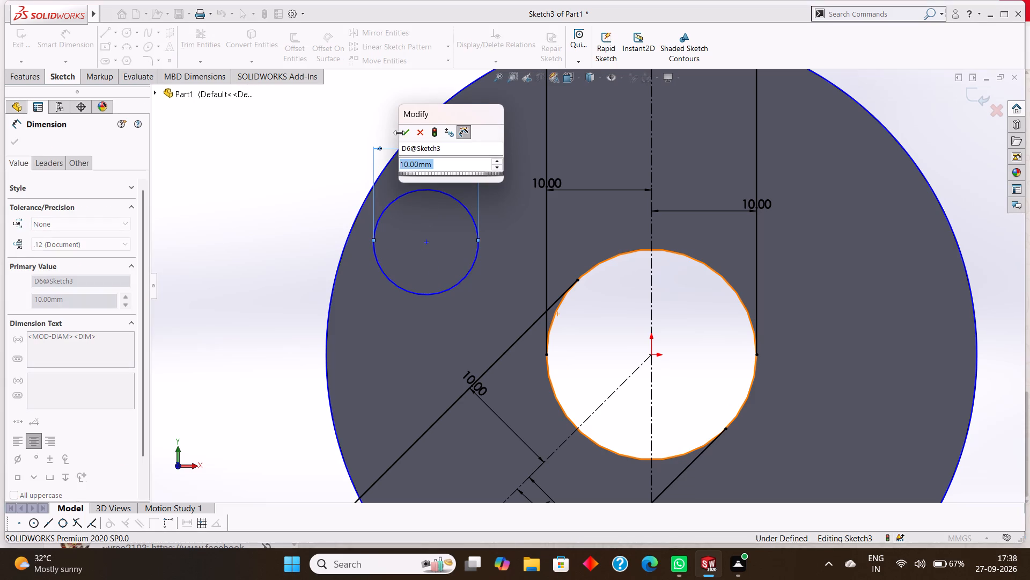
left_click(404, 133)
left_click(18, 138)
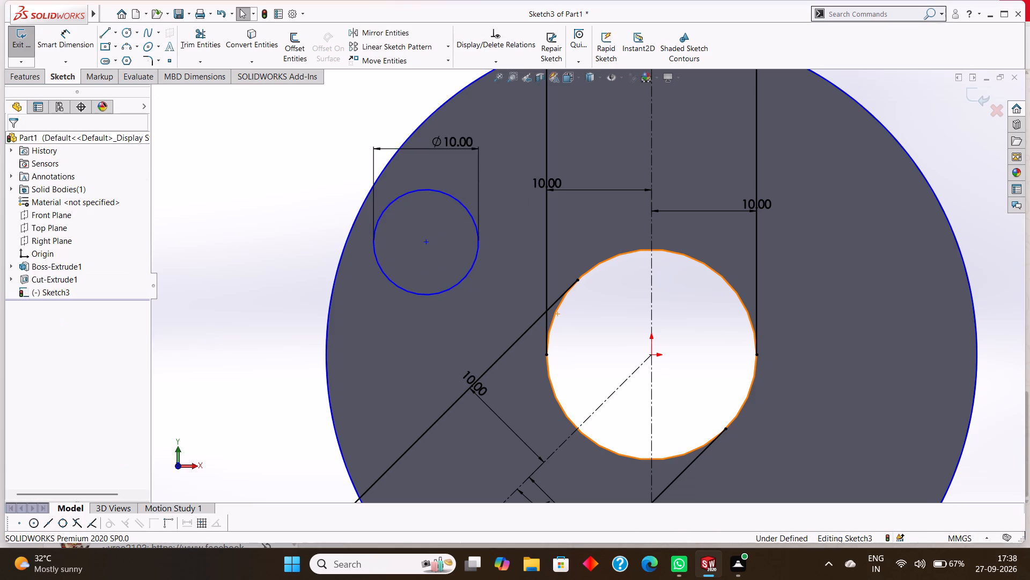
key("Escape")
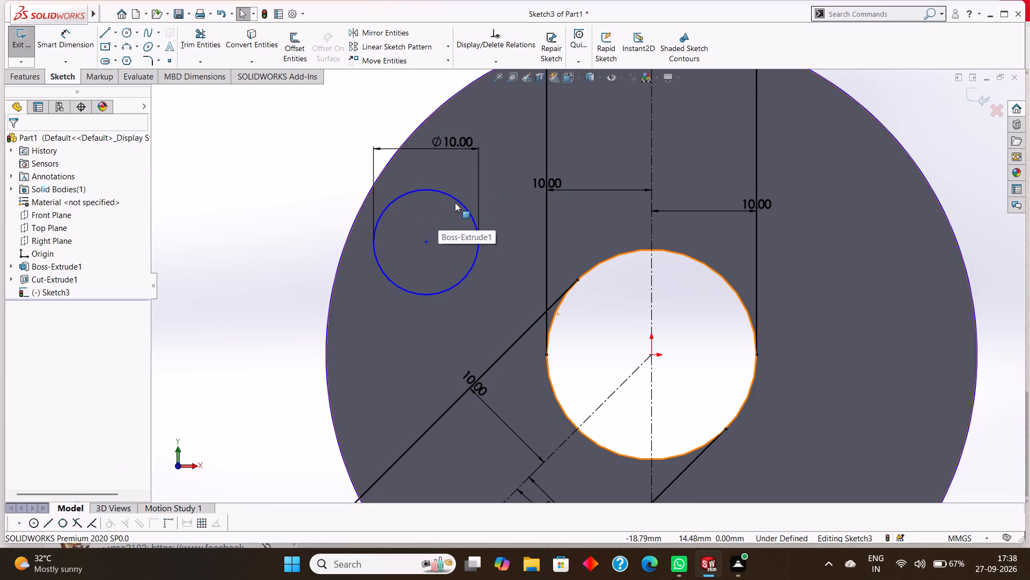
Make the 10 mm circle tangent to the left vertical line and to the upper angled line.
left_click(455, 201)
left_click(544, 244, "ctrl")
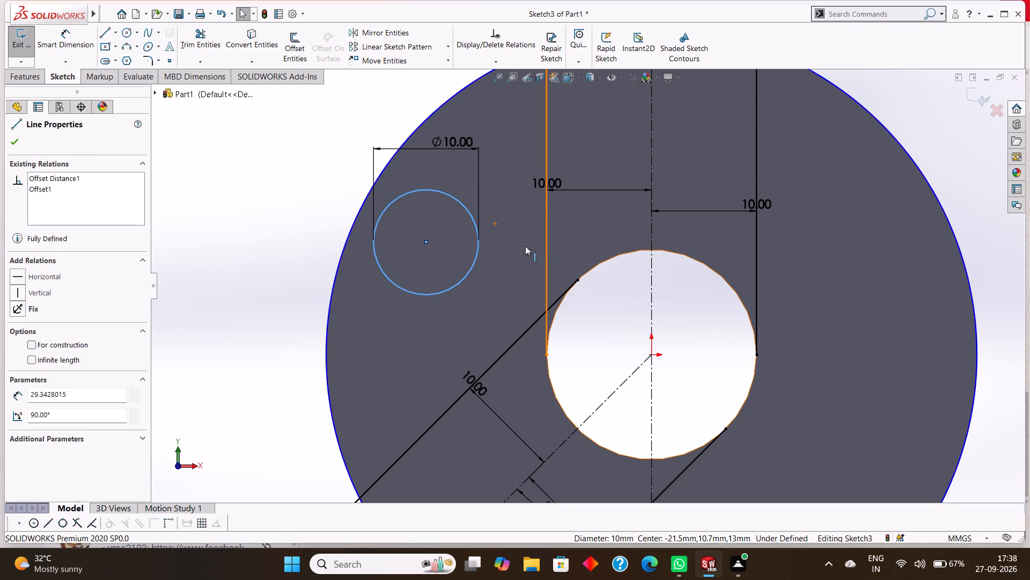
left_click(53, 332)
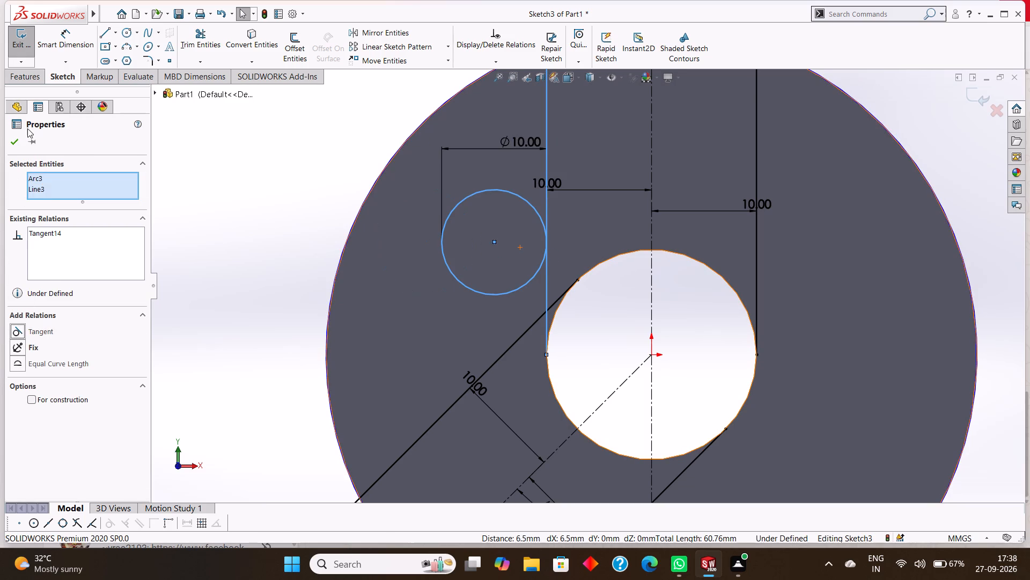
left_click(13, 141)
left_click(485, 292)
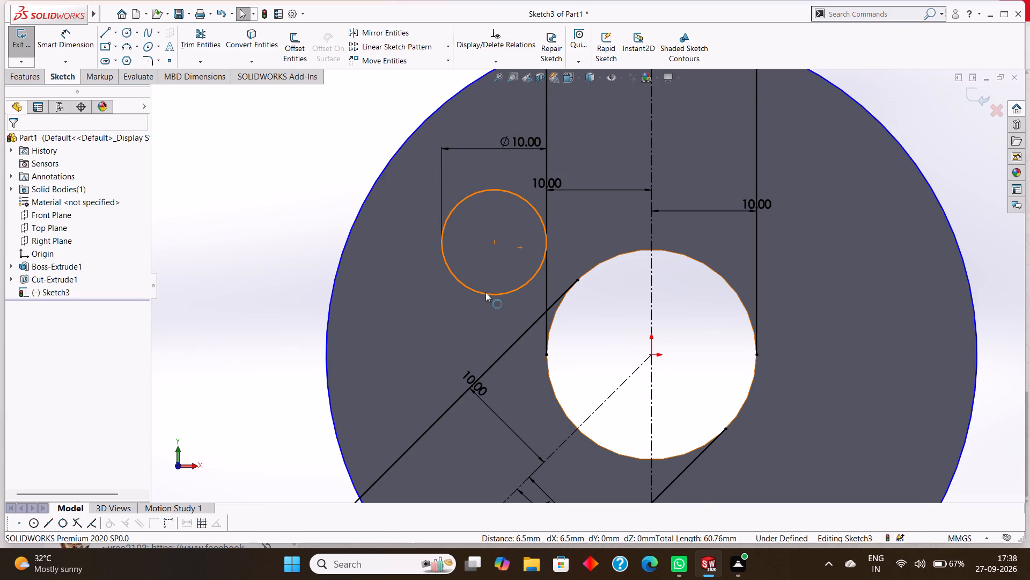
left_click(511, 349, "ctrl")
left_click(51, 333)
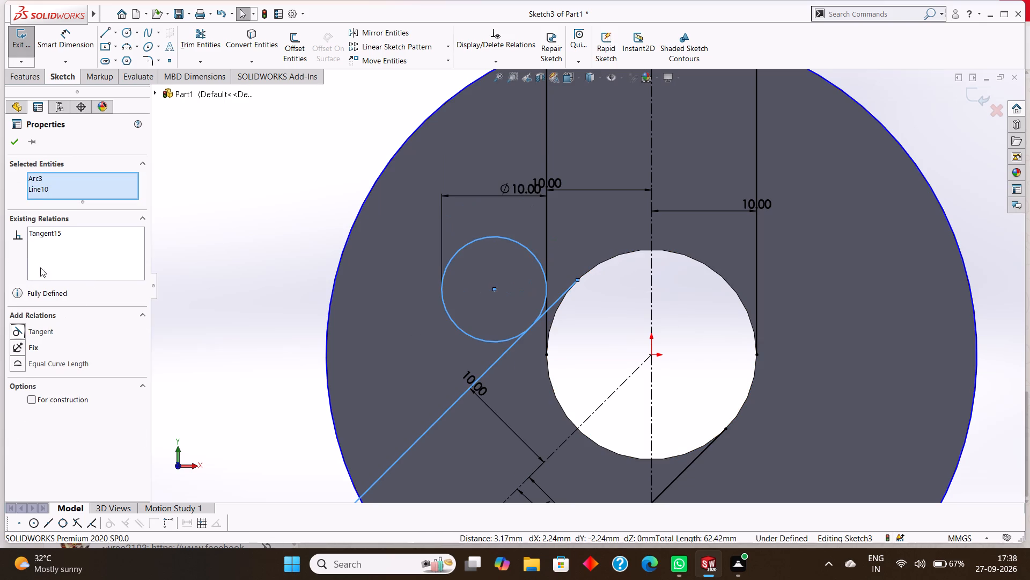
left_click(10, 138)
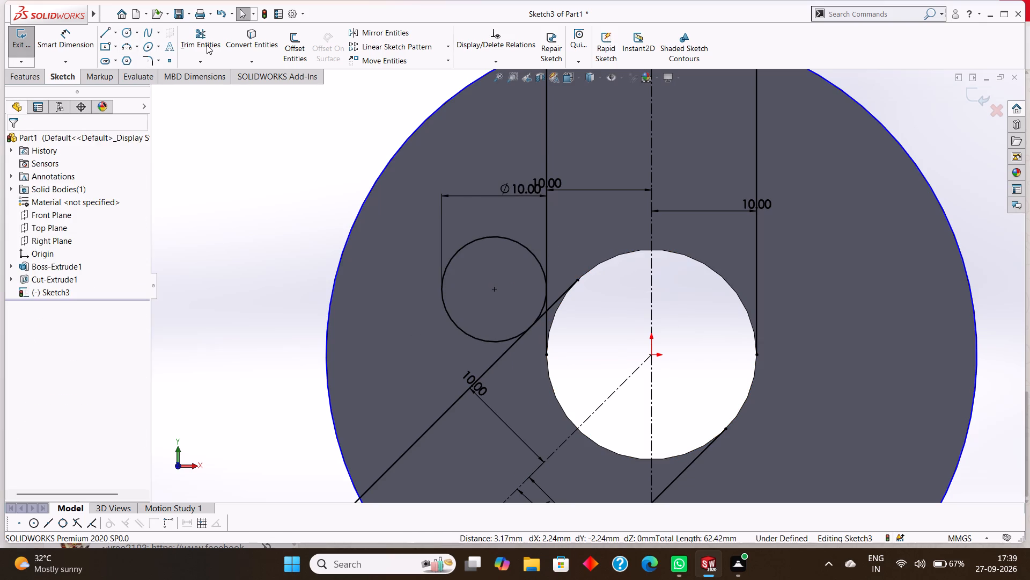
Trim the 10 mm circle and the crossing line ends, leaving a rounded corner between the left vertical and upper angled lines.
left_click(205, 44)
left_click(495, 238)
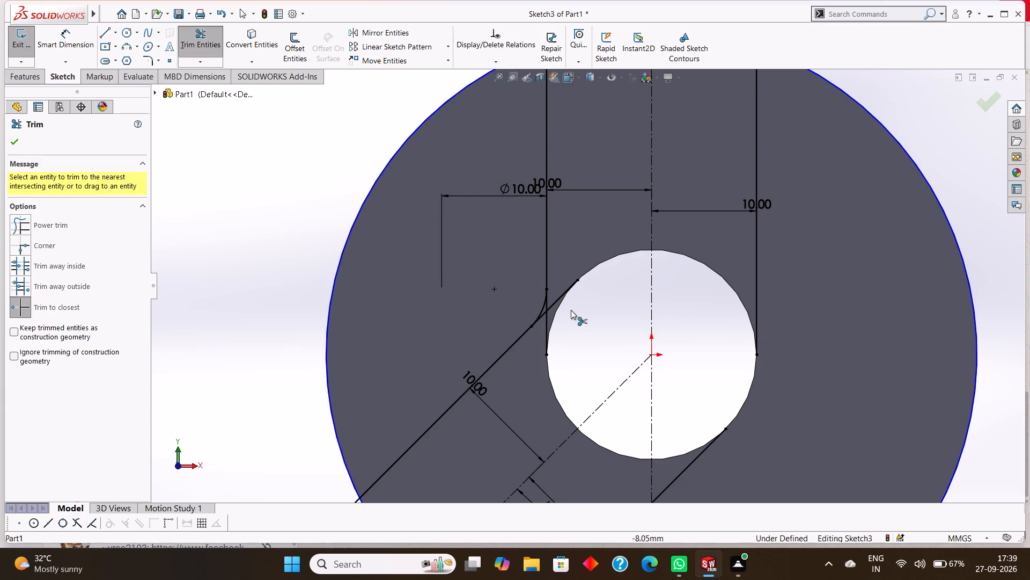
scroll(575, 307, "down", 10)
left_click(527, 259)
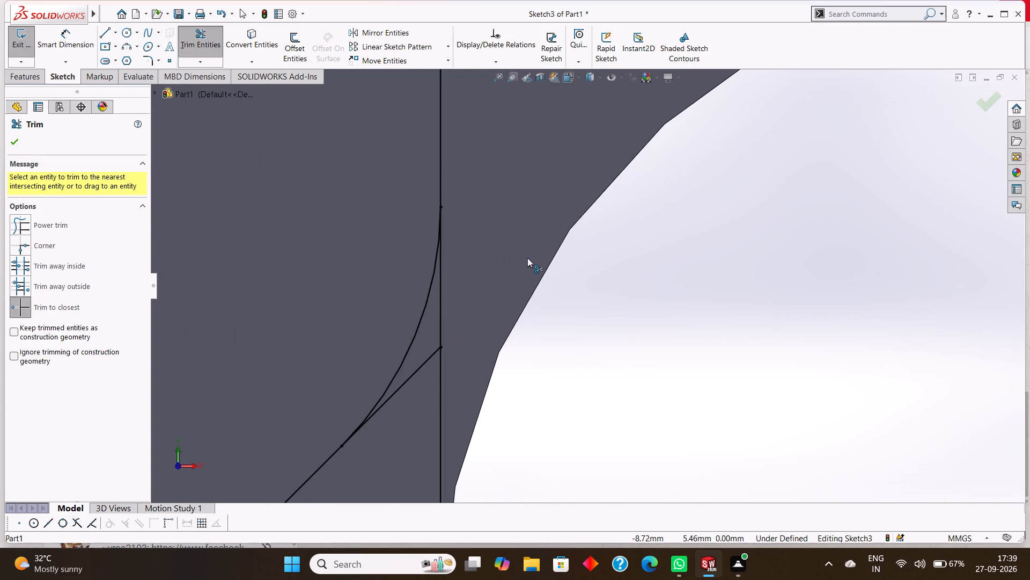
scroll(509, 341, "up", 3)
left_click(504, 349)
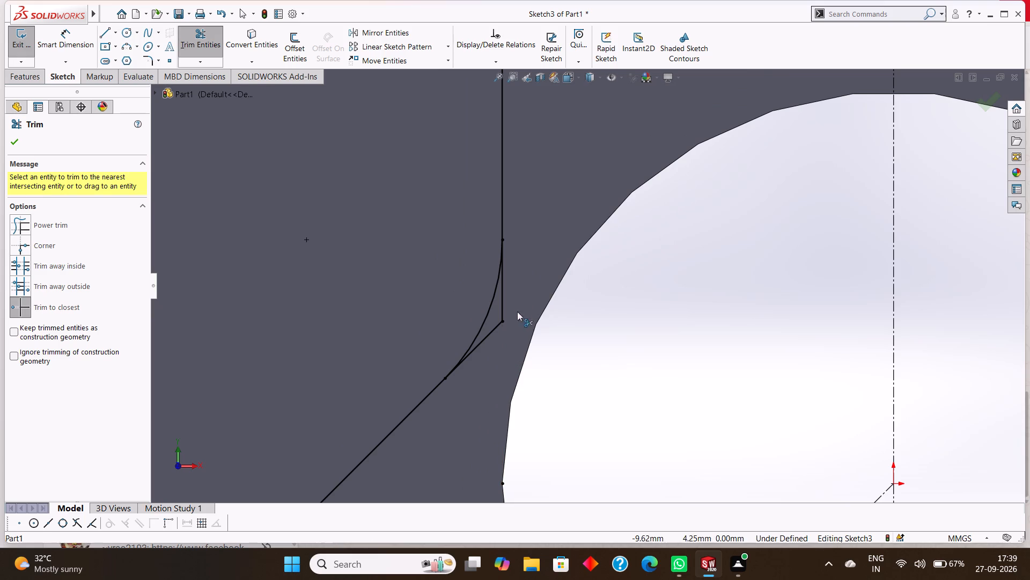
scroll(505, 295, "down", 5)
left_click(527, 282)
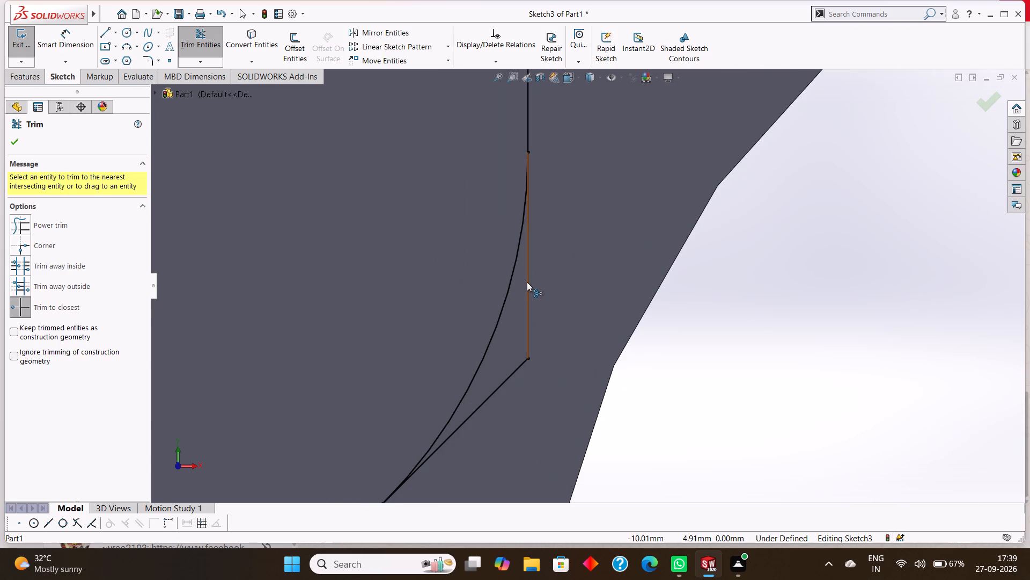
left_click(512, 376)
scroll(512, 376, "up", 7)
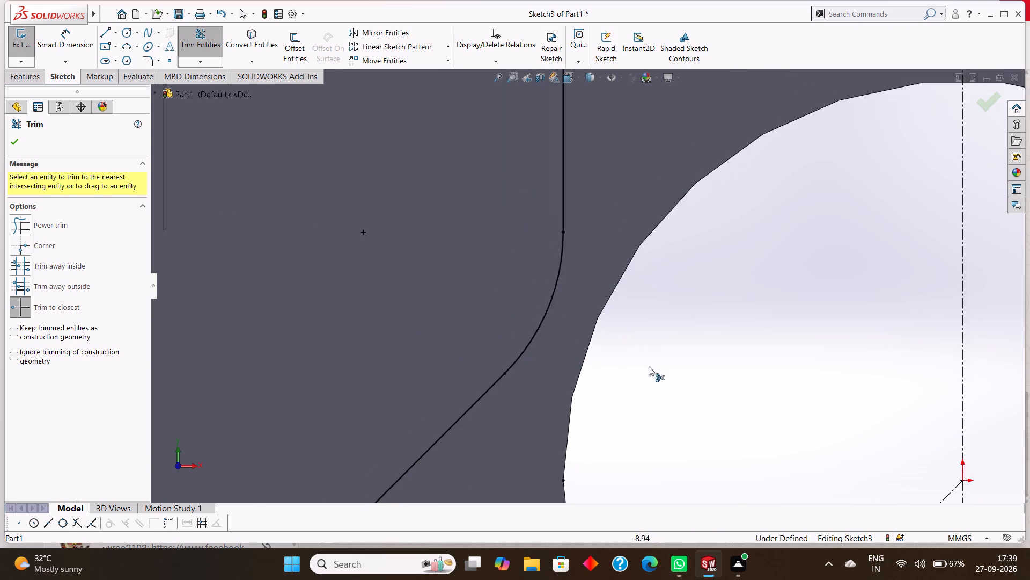
scroll(649, 366, "up", 7)
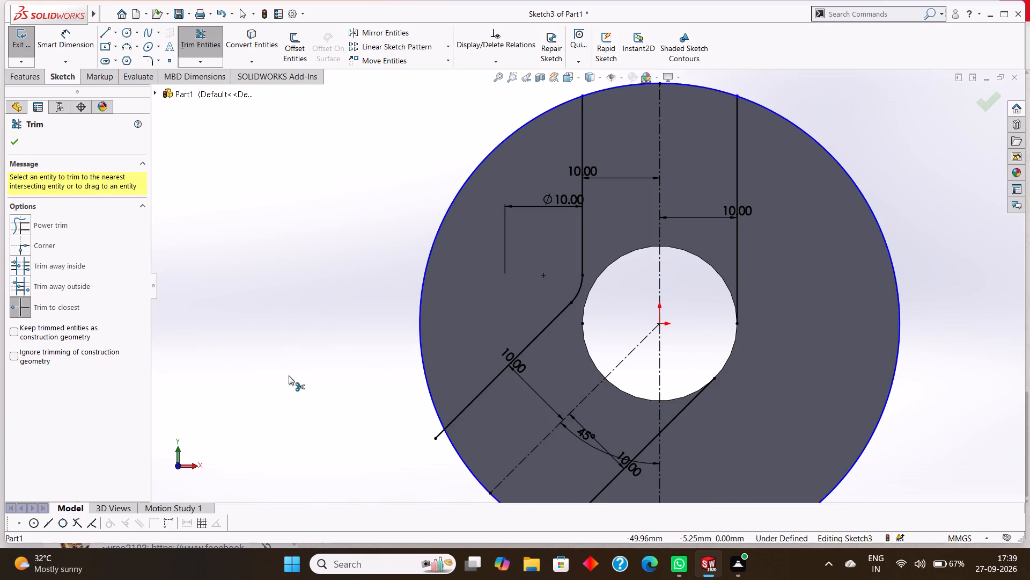
Trim the outer end of the upper angled line back to the 31 mm radius circle.
scroll(388, 423, "down", 2)
scroll(584, 421, "up", 1)
scroll(574, 417, "down", 3)
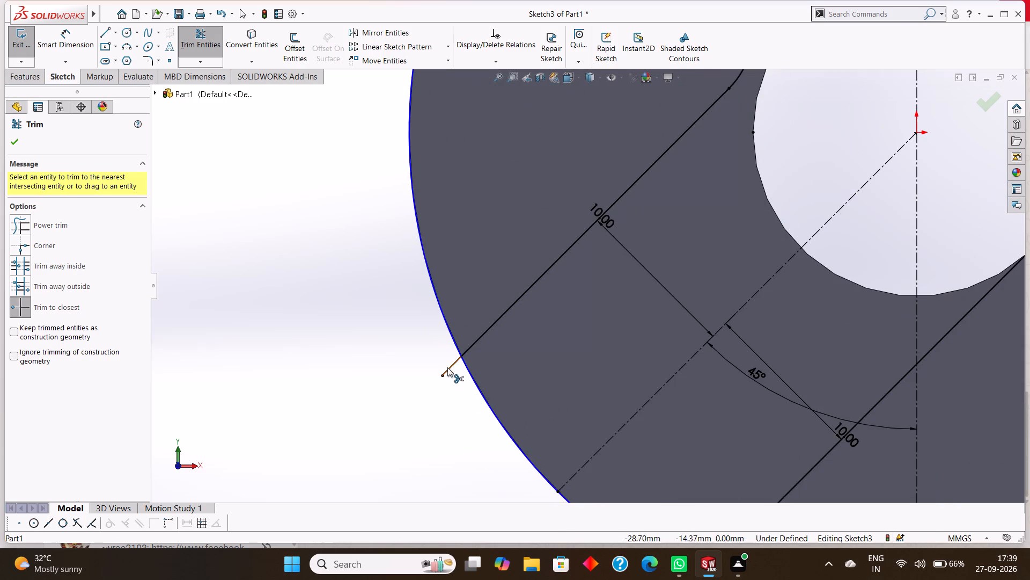
left_click(447, 366)
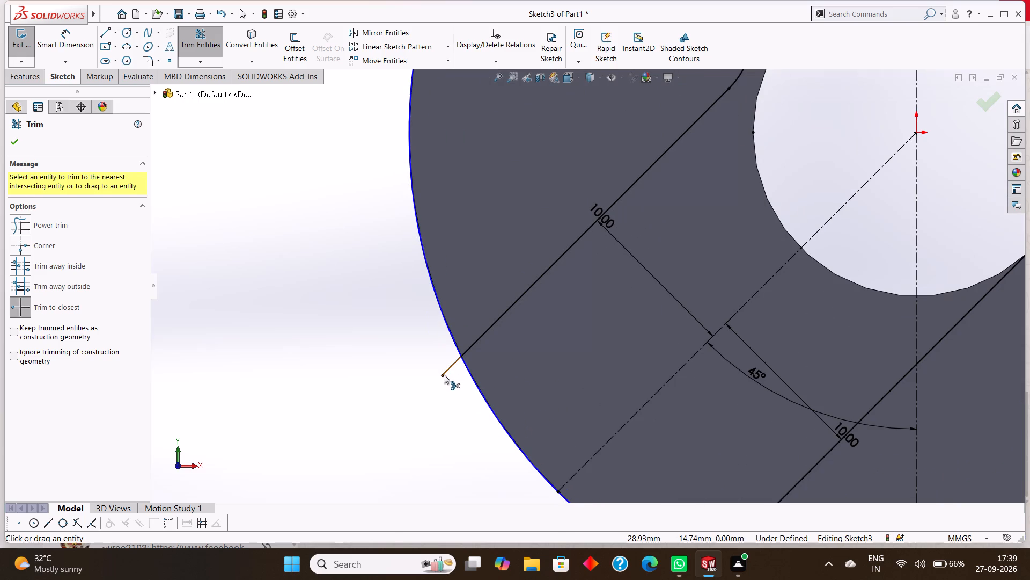
left_click(444, 374)
scroll(442, 367, "up", 8)
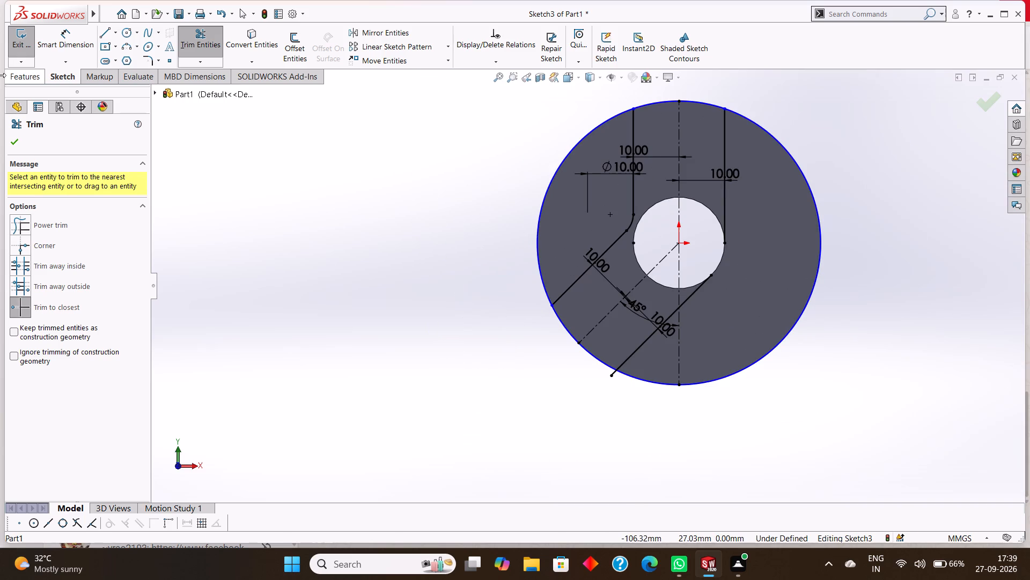
left_click(11, 137)
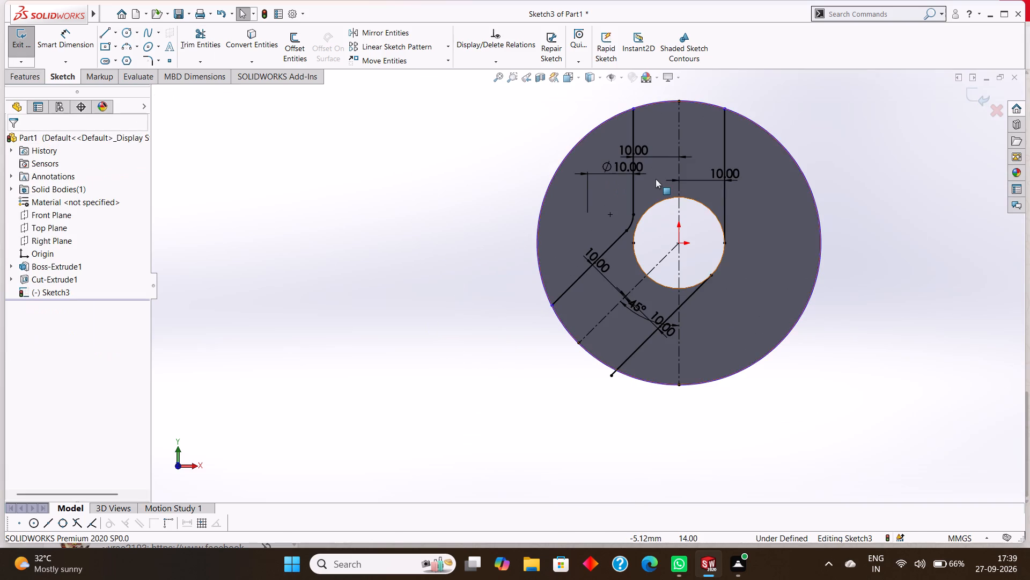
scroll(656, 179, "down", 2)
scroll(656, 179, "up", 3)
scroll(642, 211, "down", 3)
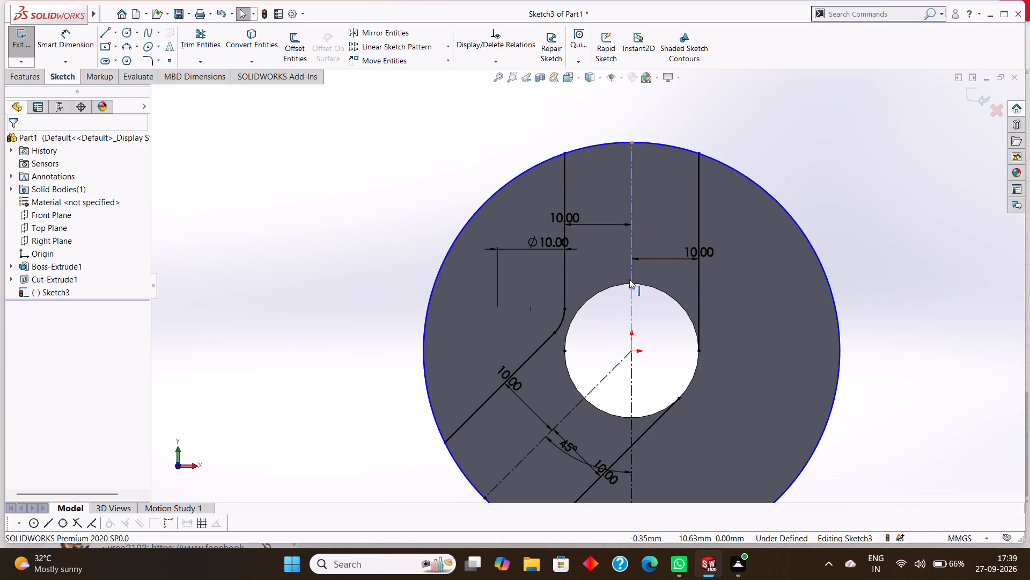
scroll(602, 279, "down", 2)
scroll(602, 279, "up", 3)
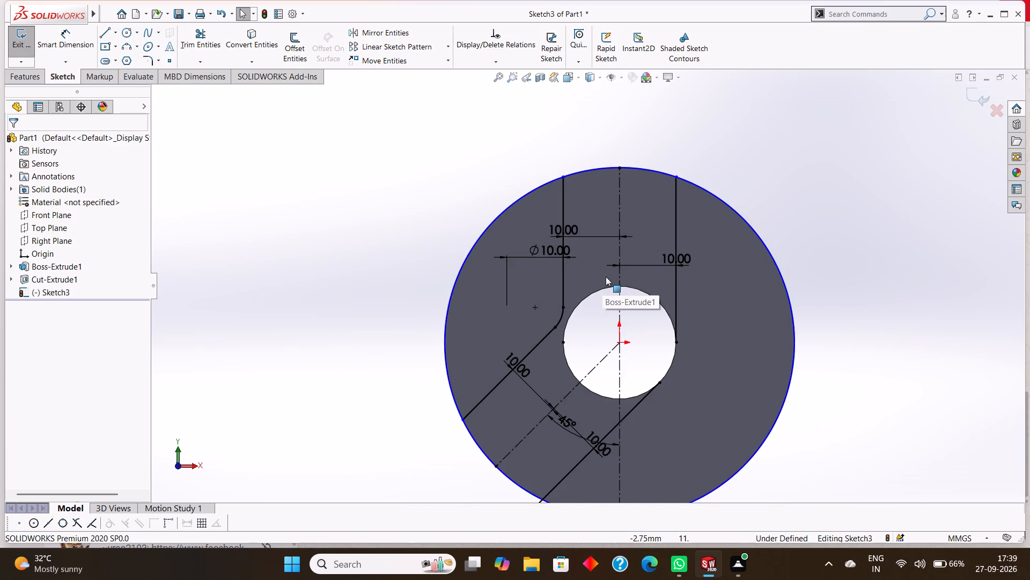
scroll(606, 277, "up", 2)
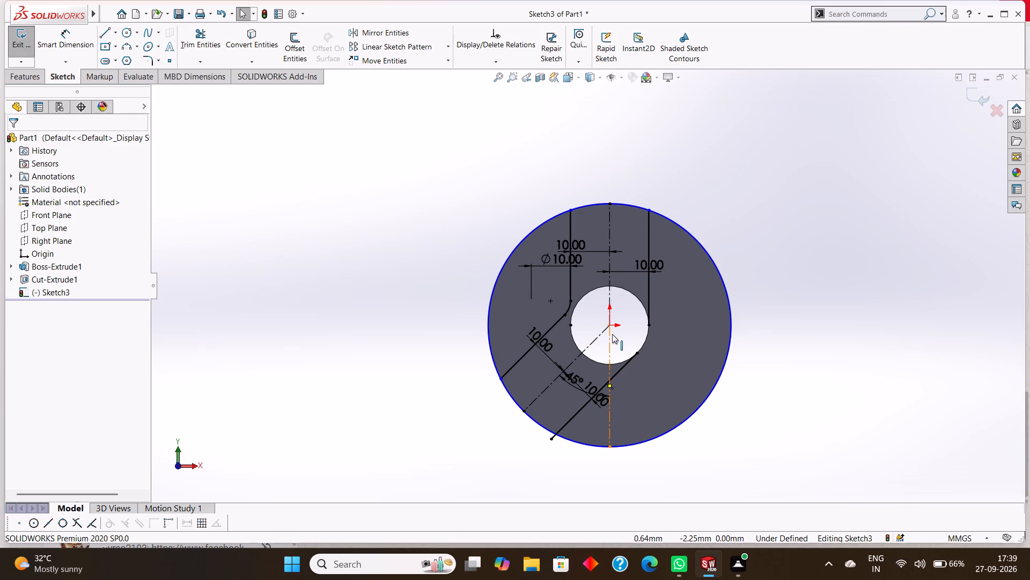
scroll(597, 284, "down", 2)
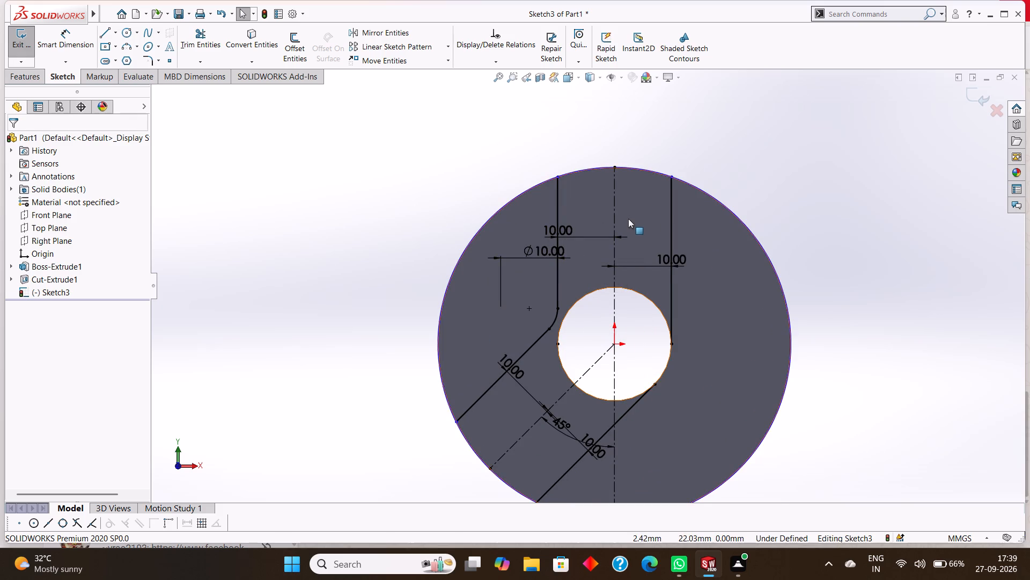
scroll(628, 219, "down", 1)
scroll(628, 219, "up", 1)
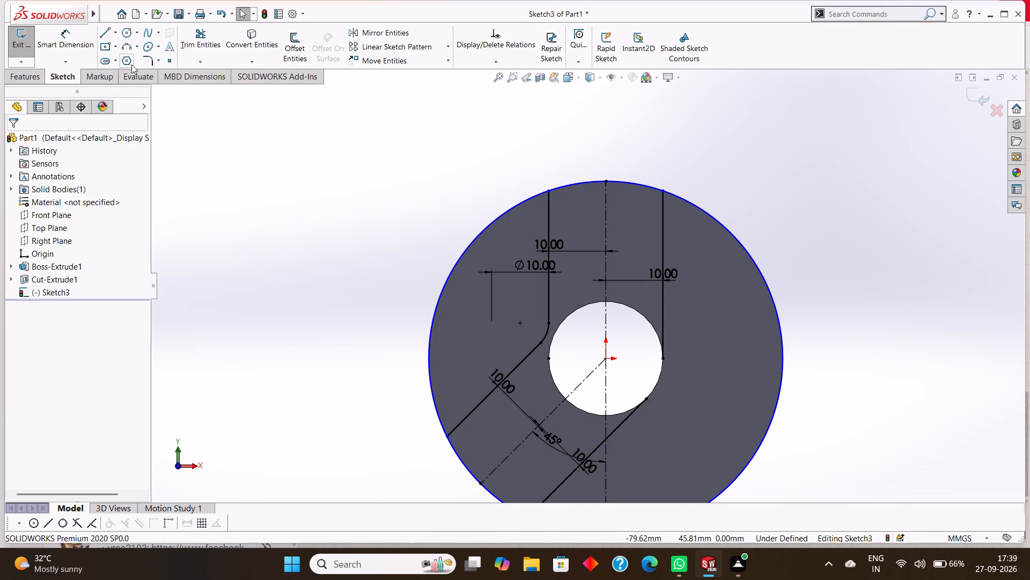
Draw a horizontal 31 mm centerline from the origin to the right side of the disc's outer circle.
left_click(116, 34)
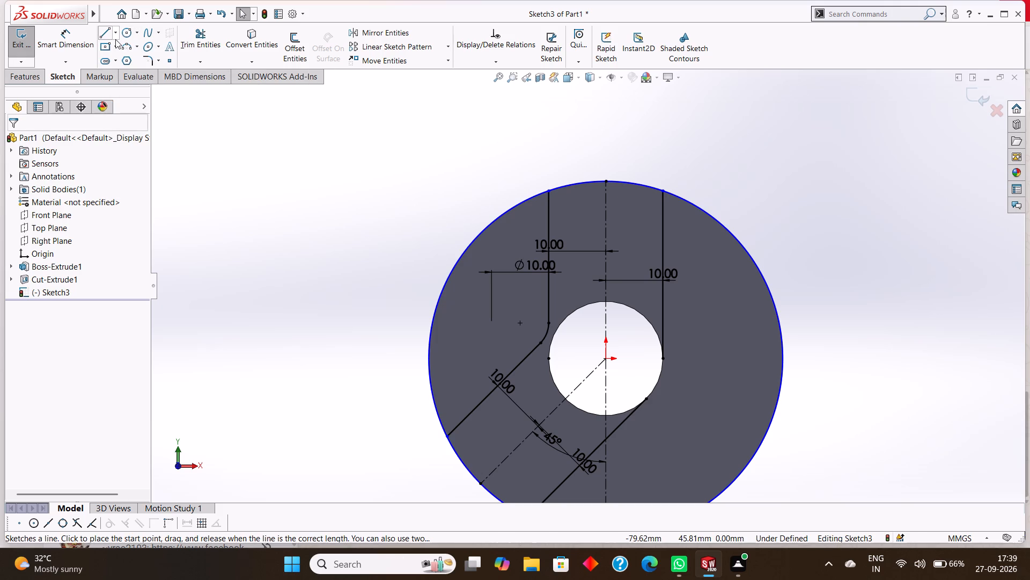
left_click(117, 31)
left_click(119, 34)
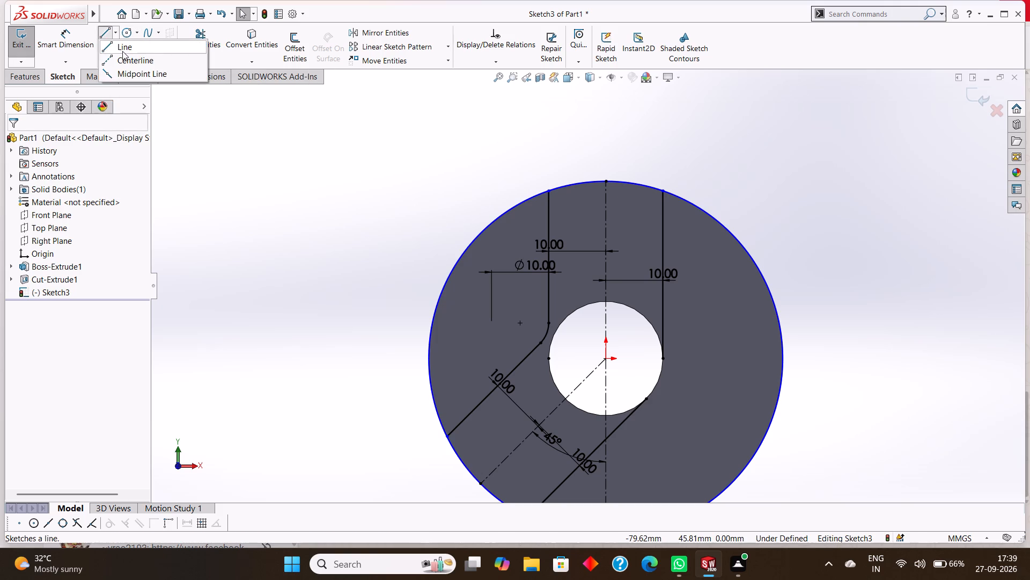
left_click(127, 61)
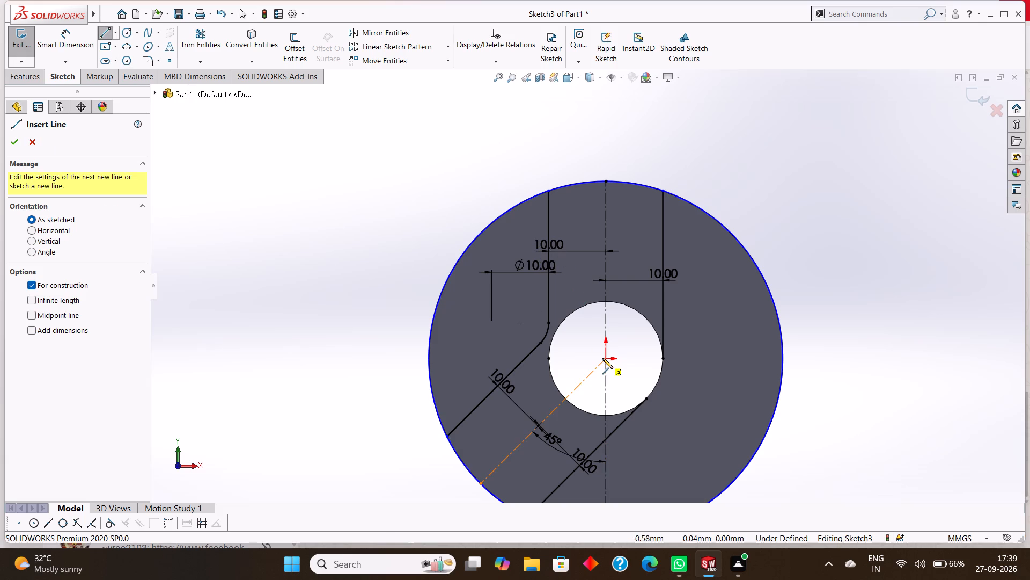
left_click(607, 358)
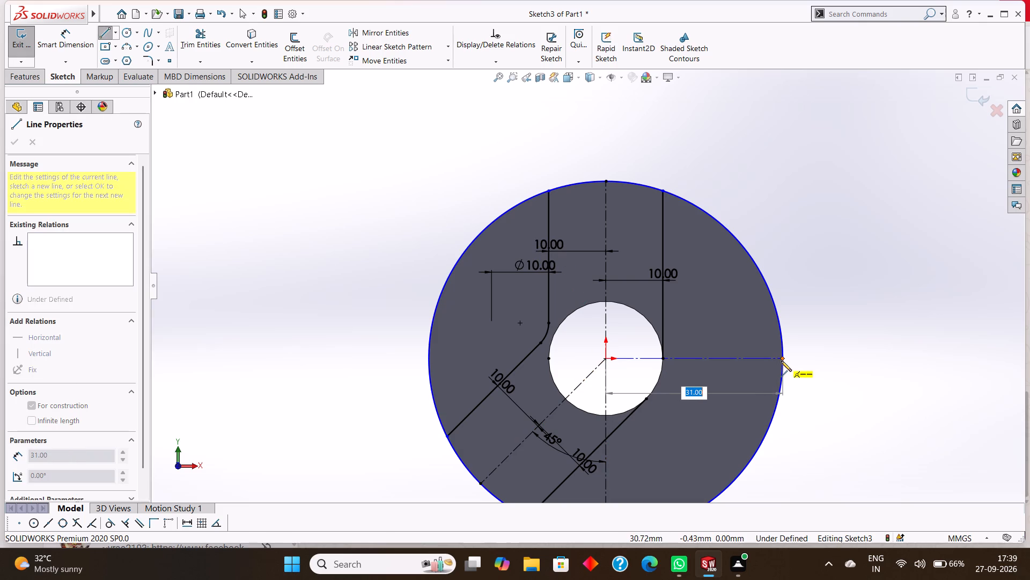
left_click(783, 361)
right_click(828, 359)
left_click(870, 368)
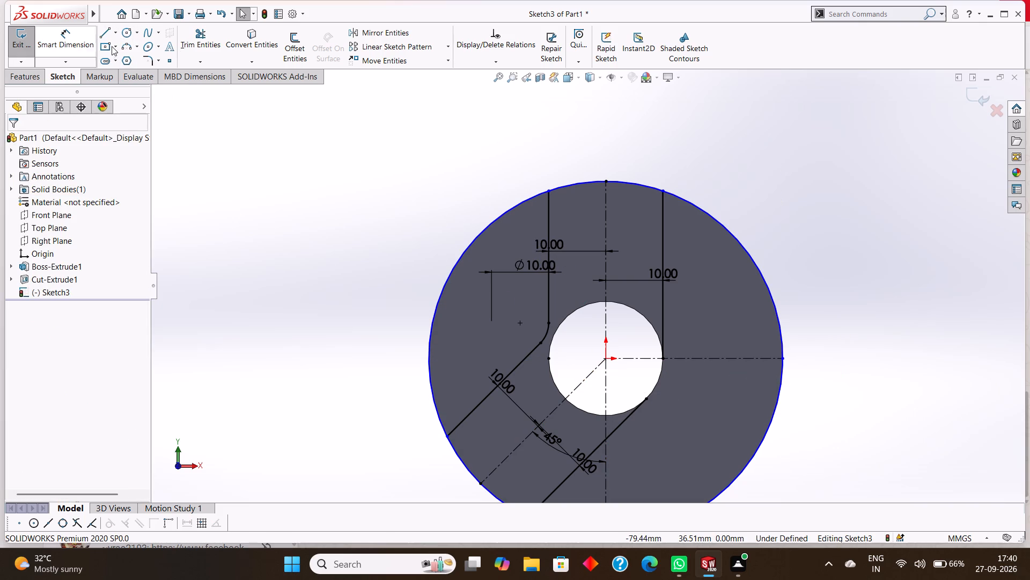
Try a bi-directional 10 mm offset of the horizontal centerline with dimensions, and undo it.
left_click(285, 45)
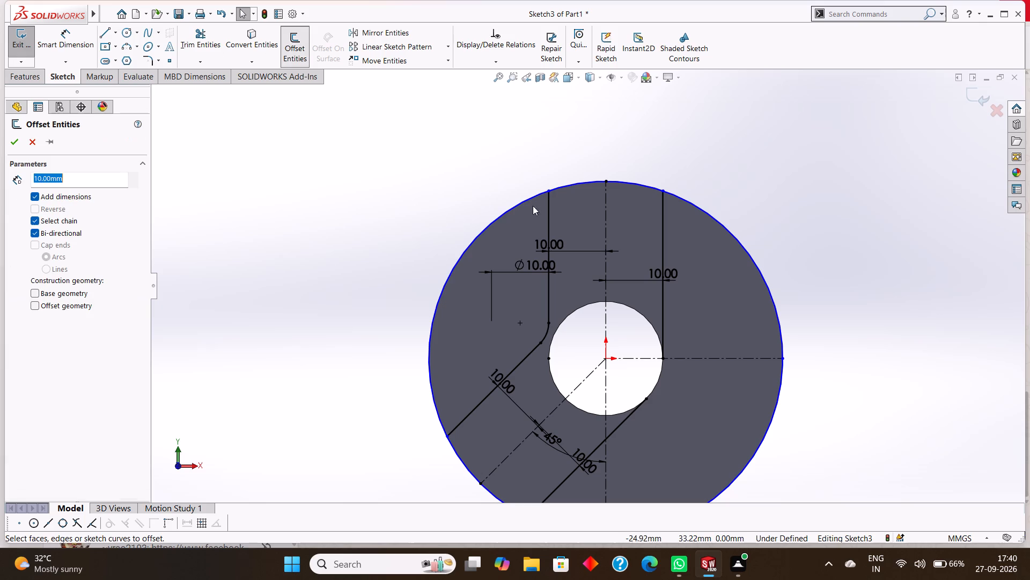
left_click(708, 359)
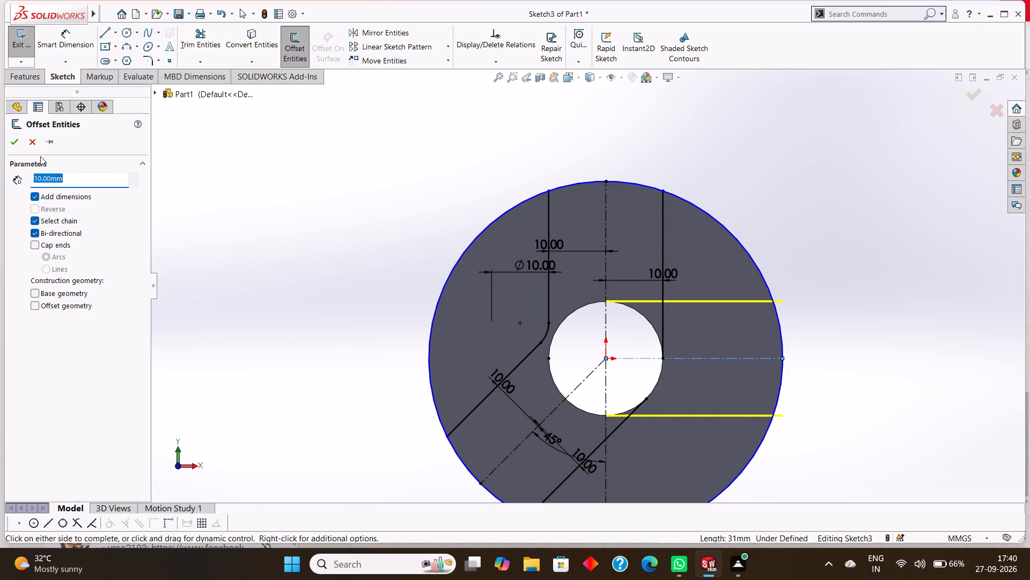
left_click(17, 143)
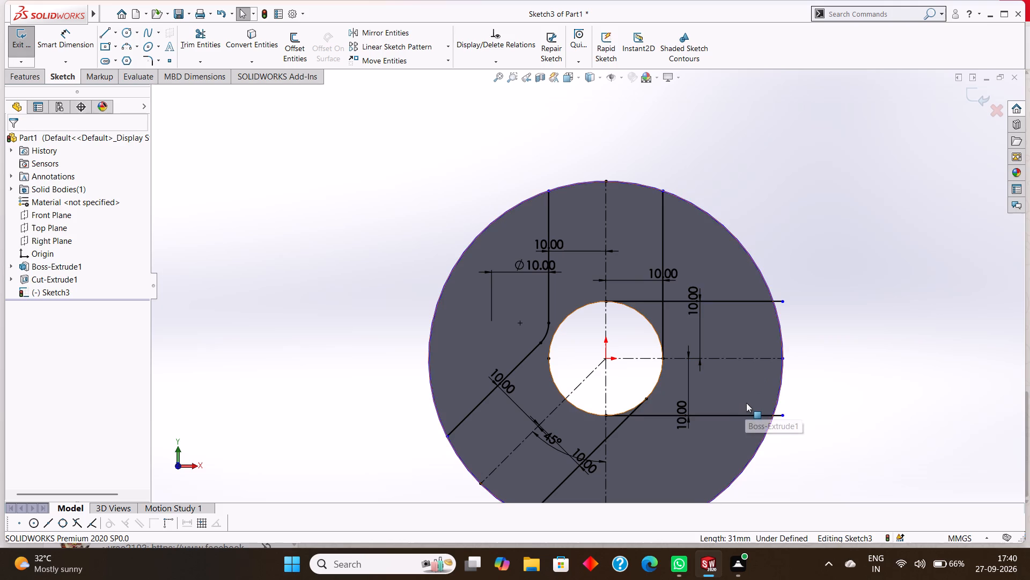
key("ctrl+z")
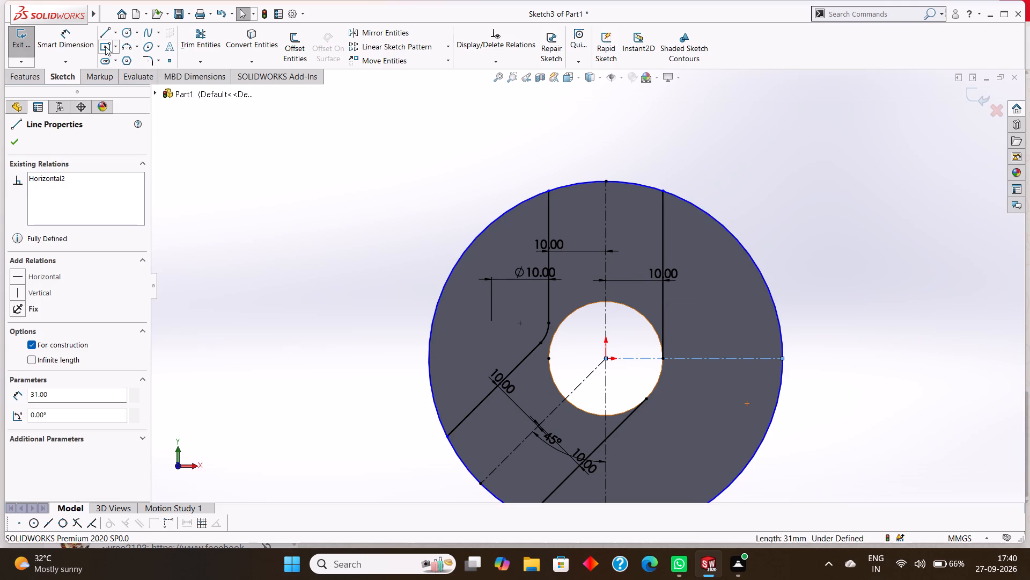
Draw a 31 mm centerline from the origin to the disc's lower-right outer edge, about 41° below the horizontal centerline.
left_click(119, 32)
left_click(123, 57)
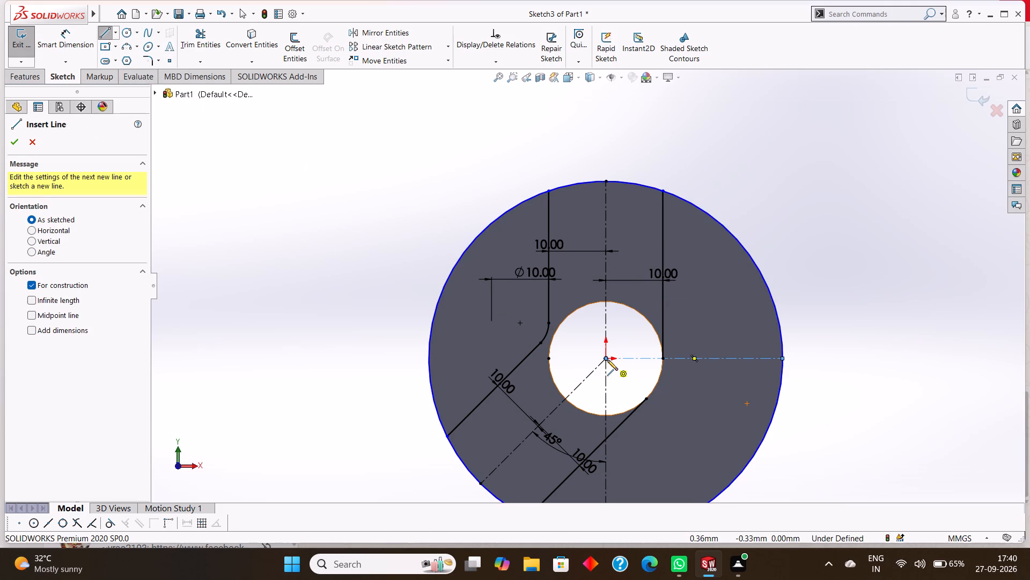
left_click(607, 359)
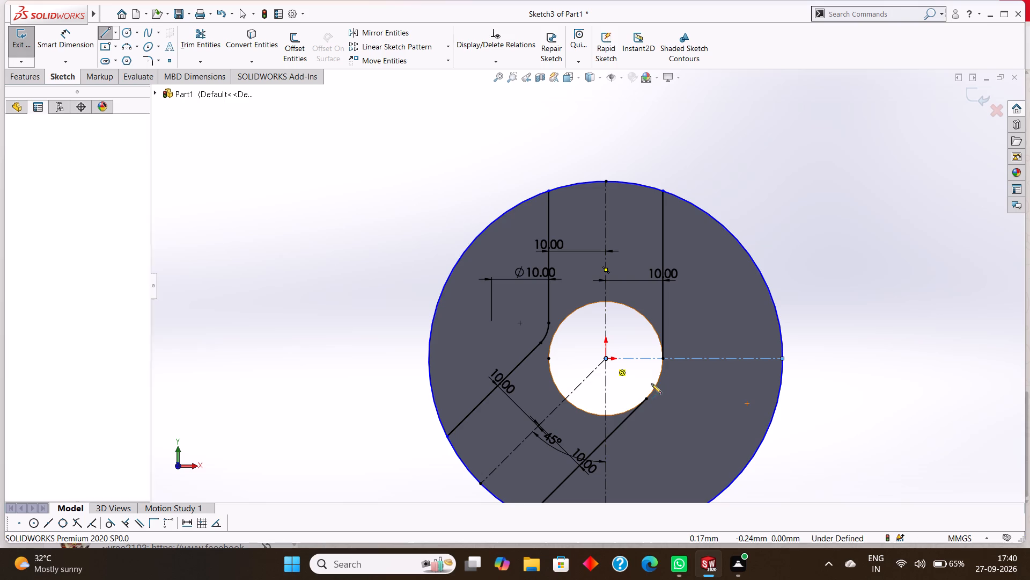
left_click(738, 475)
right_click(811, 462)
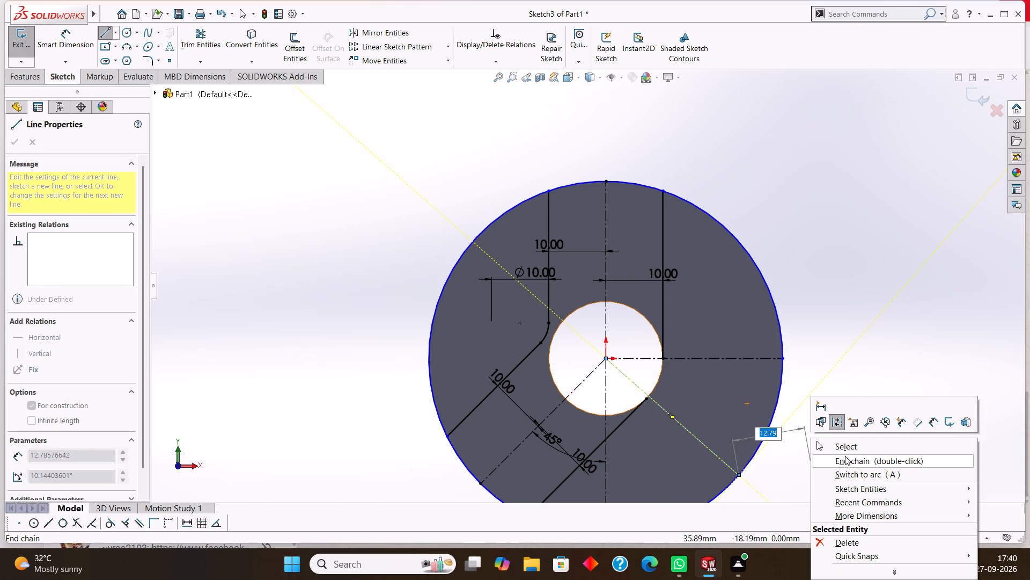
left_click(844, 445)
Dimension the angle between the horizontal centerline and the lower-right angled centerline as 45°.
left_click(70, 35)
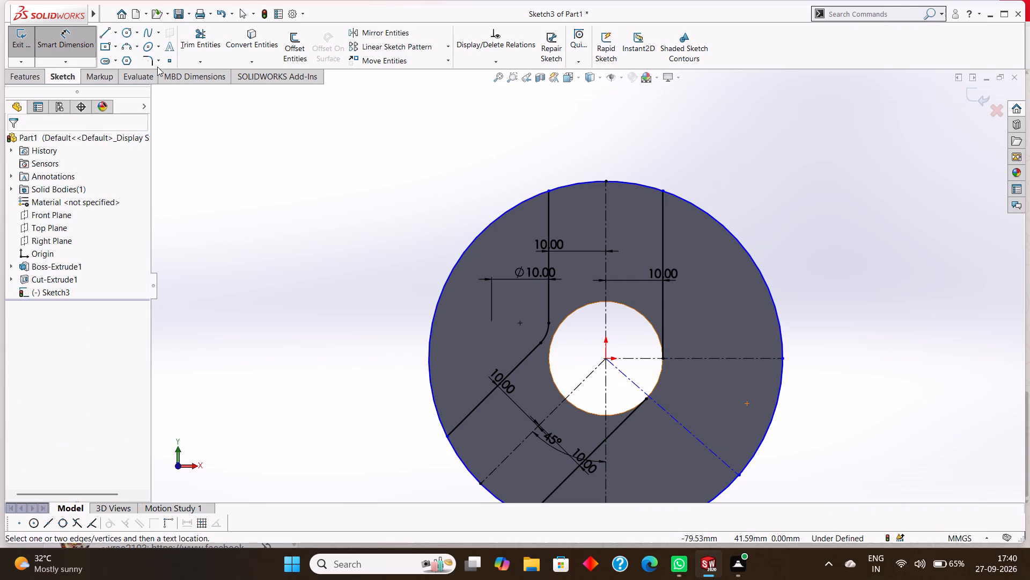
left_click(745, 360)
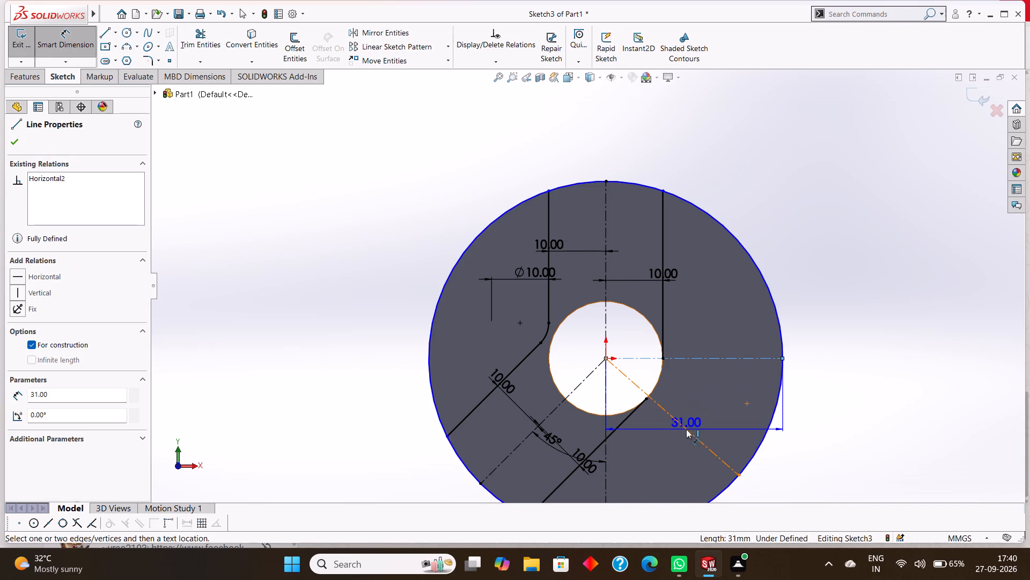
left_click(686, 429)
left_click(706, 414)
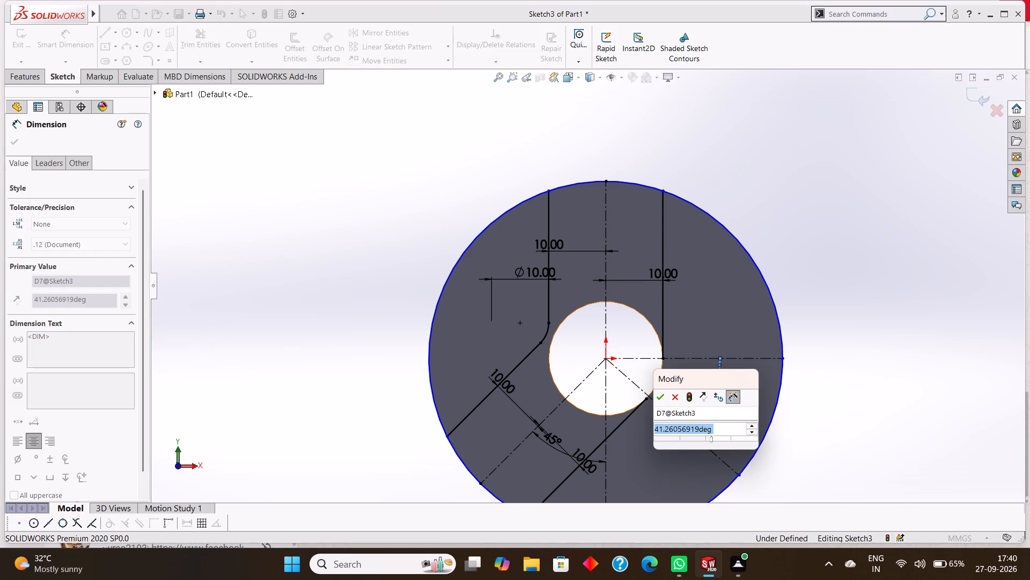
type("45")
key("Return")
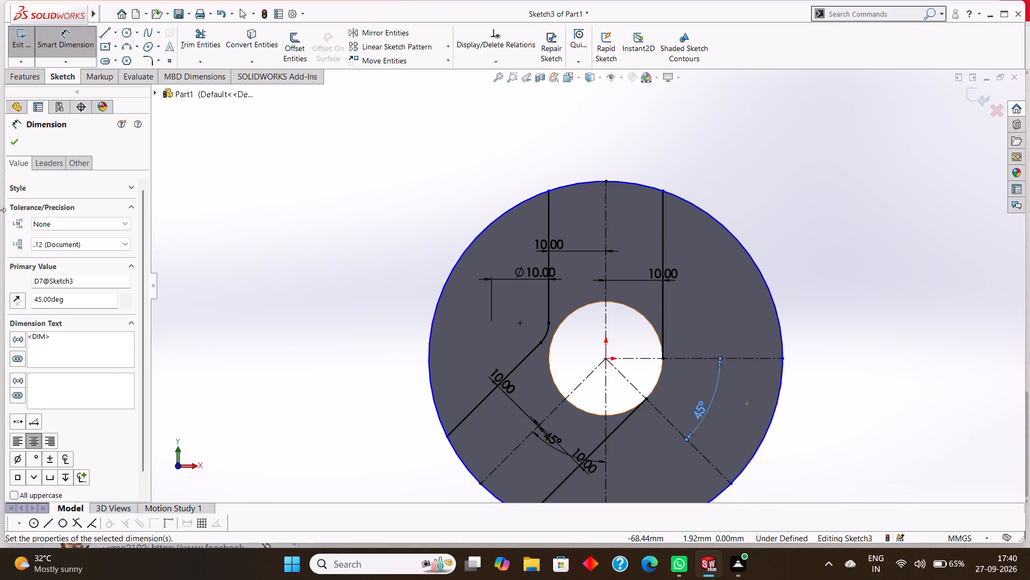
left_click(17, 139)
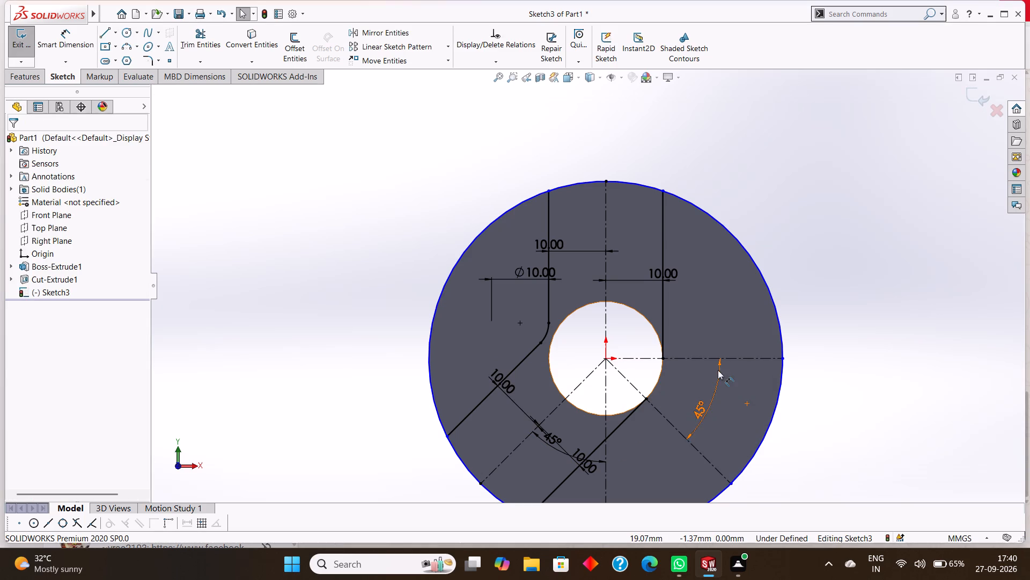
Offset the lower-right angled centerline 10 mm in both directions with dimensions added.
scroll(718, 371, "up", 3)
scroll(654, 356, "down", 2)
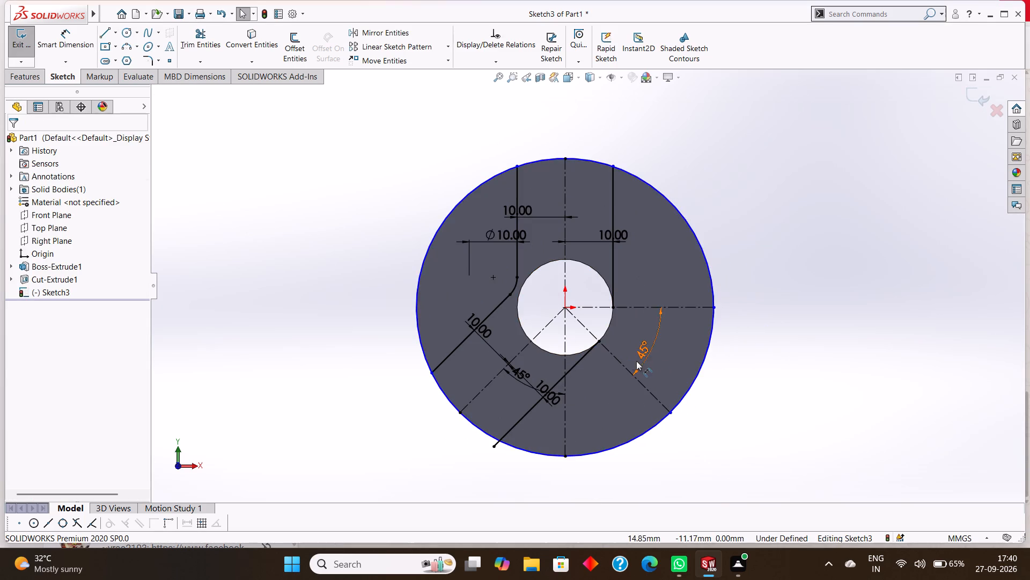
left_click(620, 358)
key("Escape")
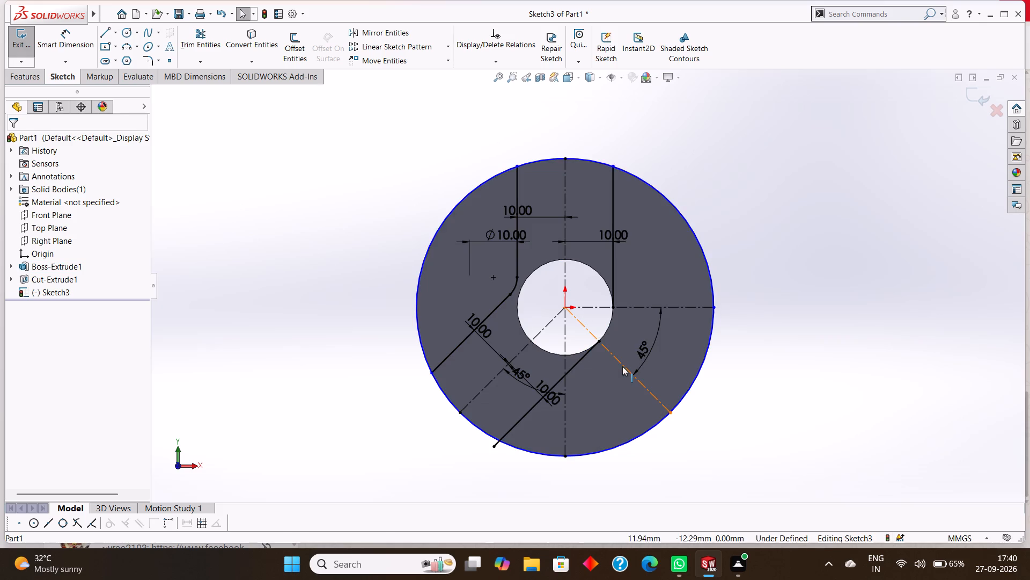
left_click(623, 365)
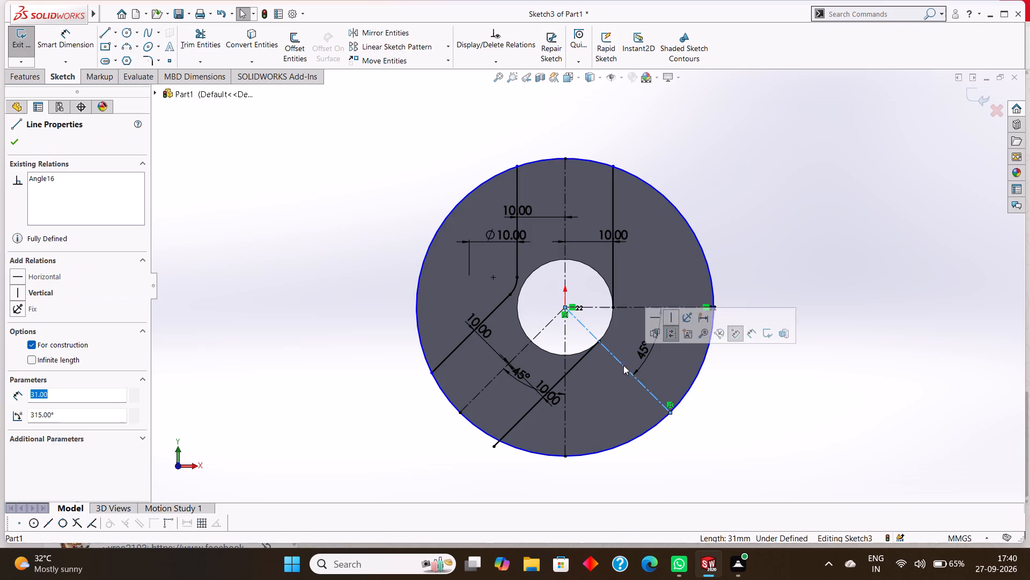
left_click(288, 47)
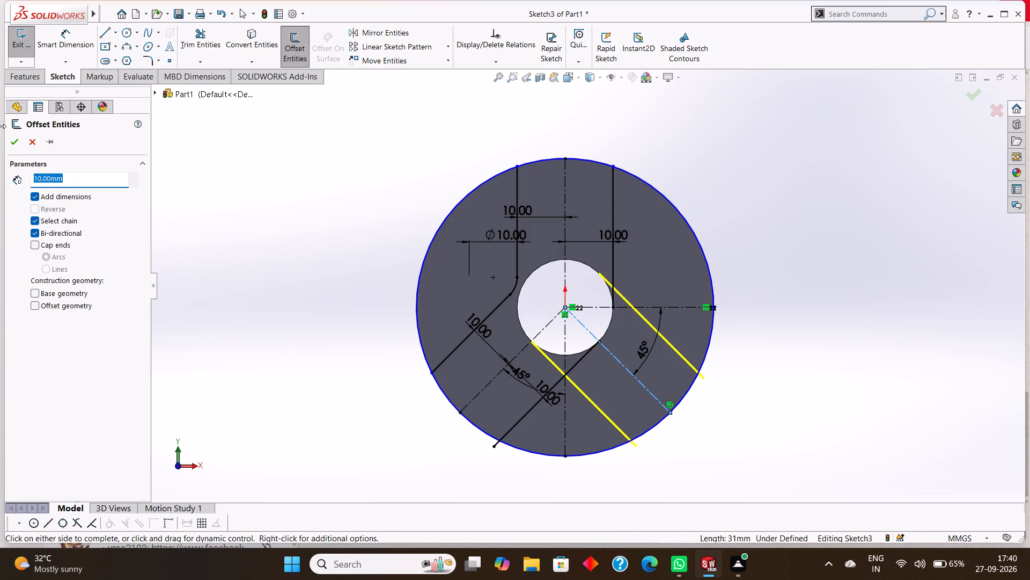
left_click(14, 146)
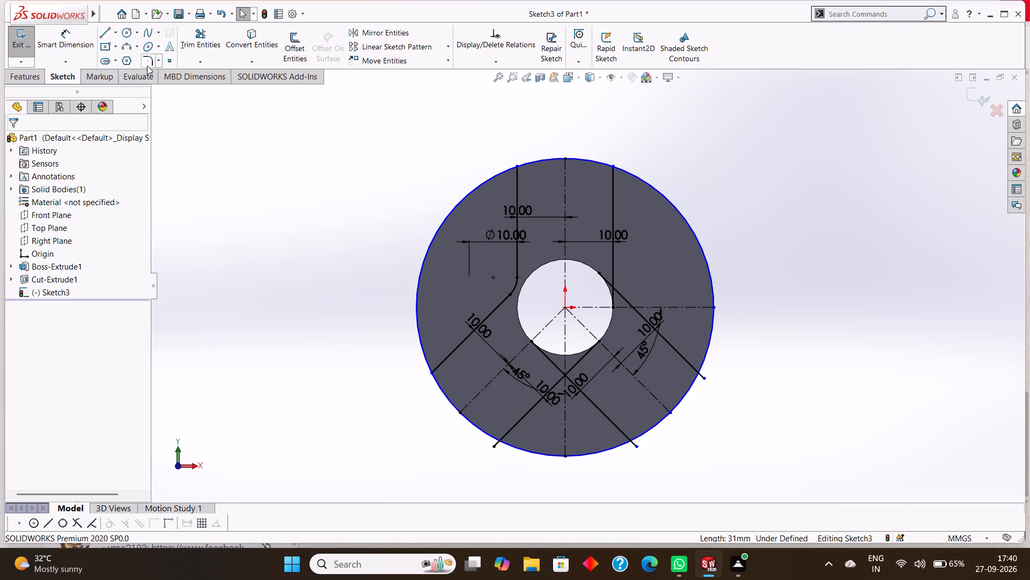
left_click(450, 112)
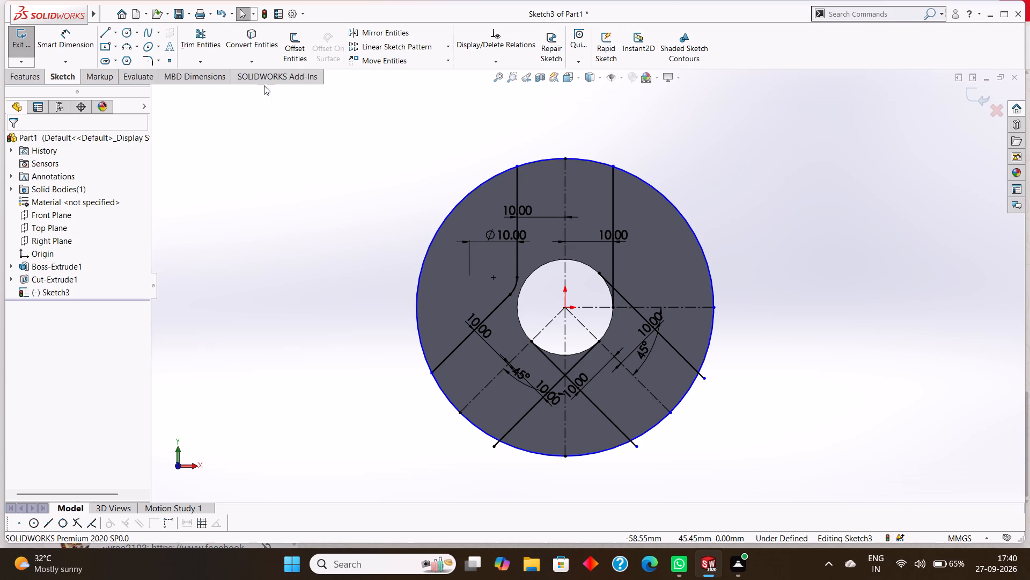
Sketch a 5 mm radius circle on the face between the right vertical line and the disc's outer edge, above the horizontal centerline.
left_click(127, 32)
scroll(628, 266, "down", 3)
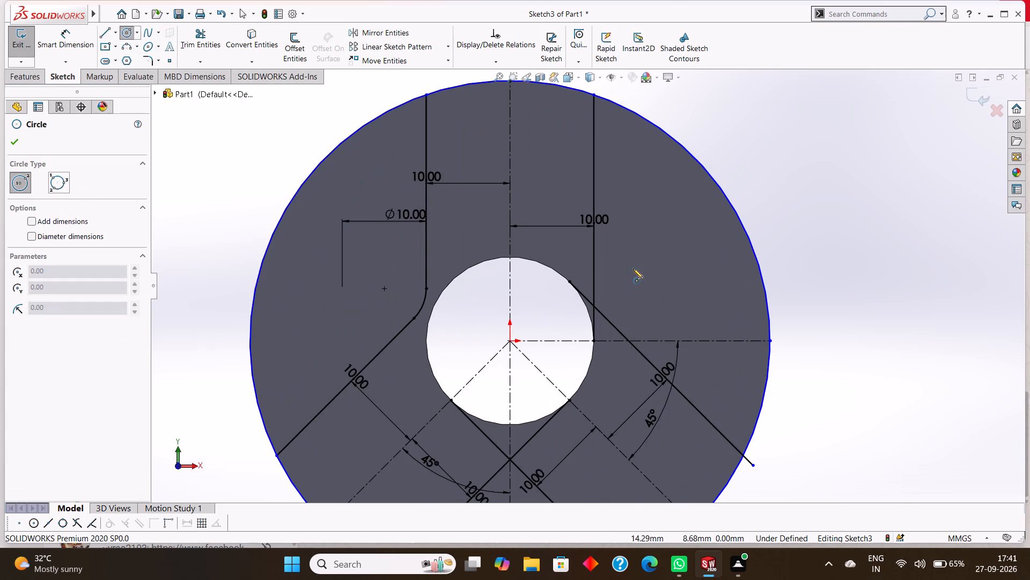
left_click(675, 267)
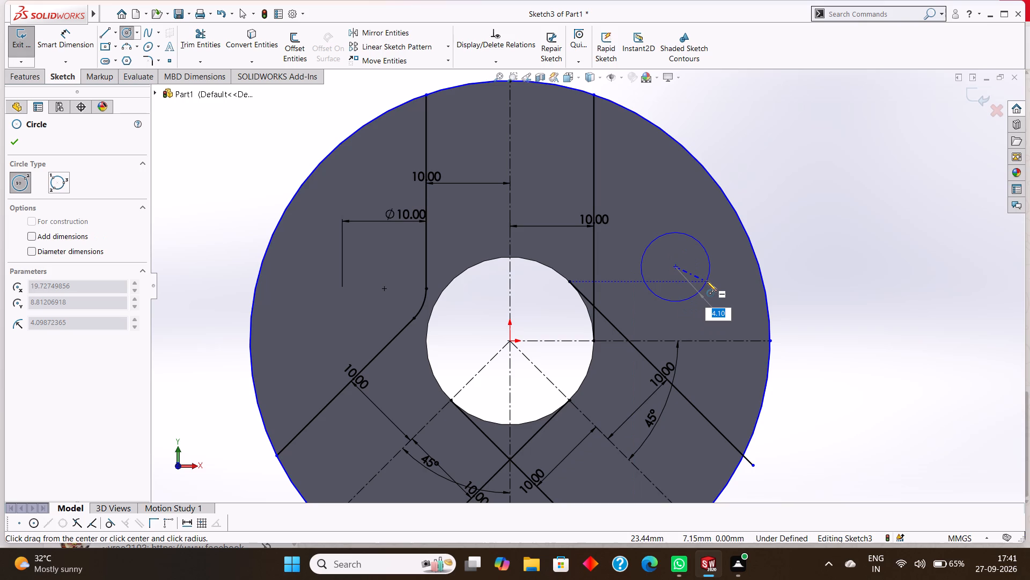
key("5")
key("Return")
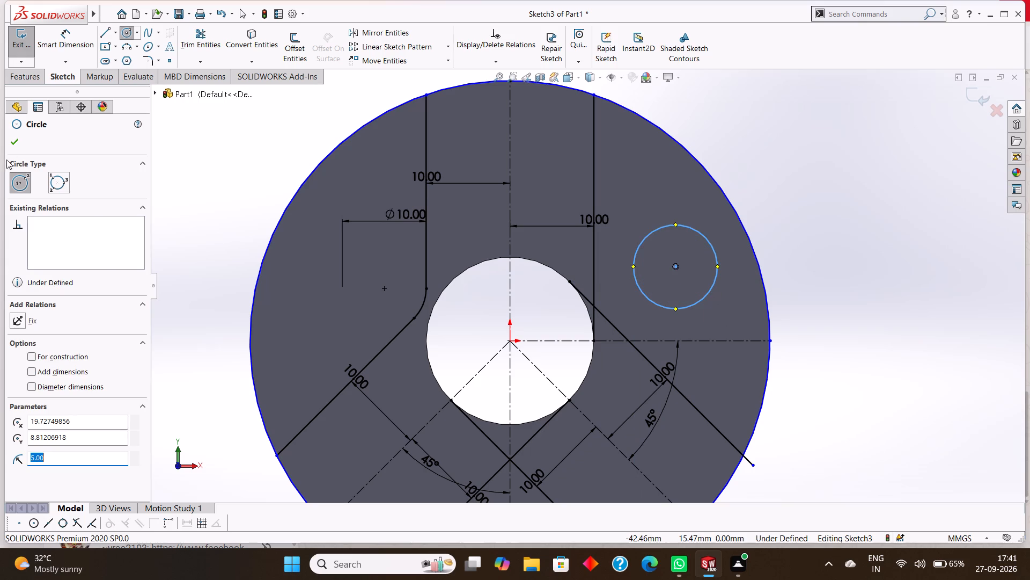
left_click(17, 146)
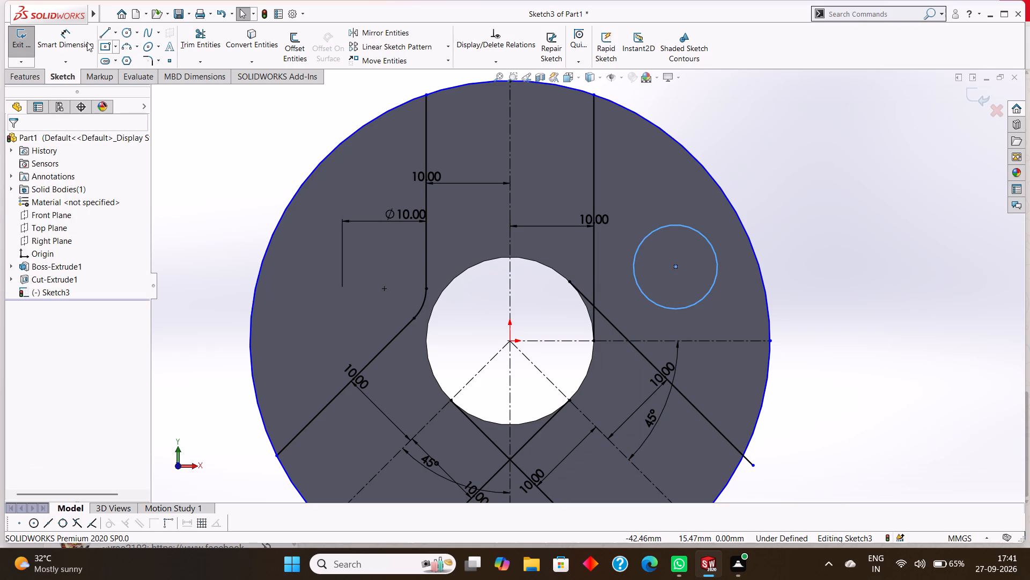
Dimension the new right-hand circle's diameter as 10 mm.
left_click(87, 42)
left_click(711, 242)
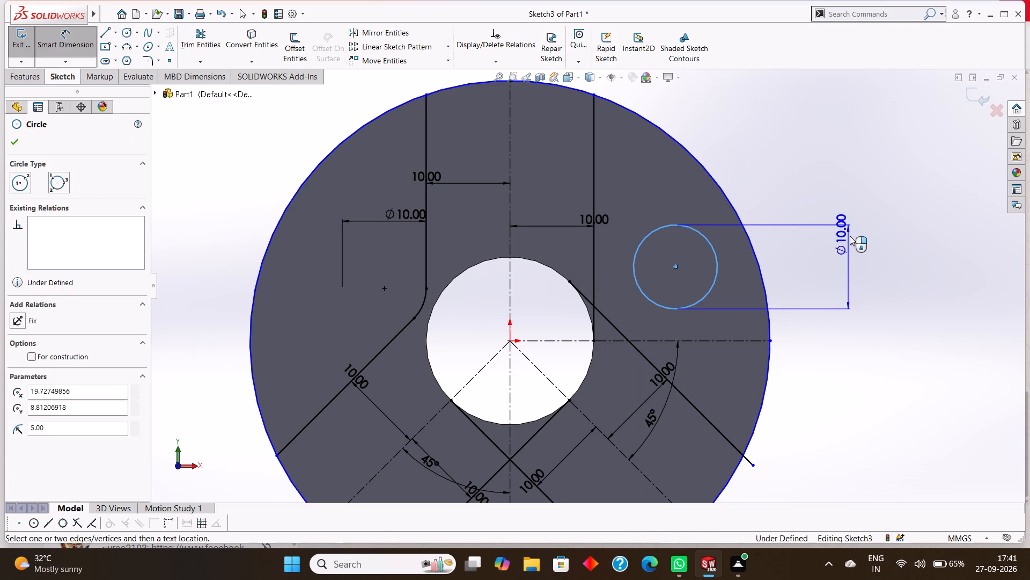
left_click(850, 236)
left_click(803, 218)
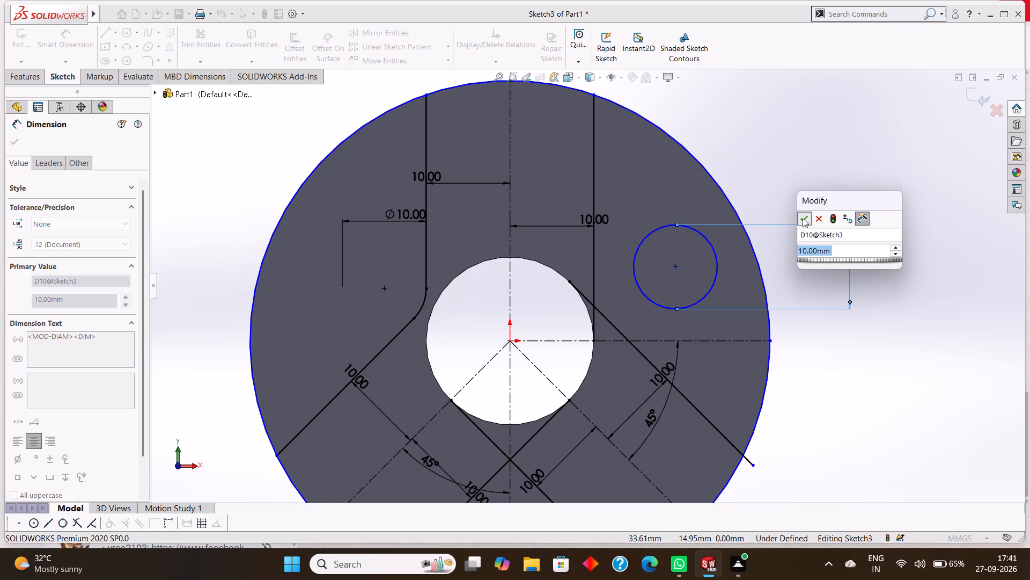
Make the right-hand 10 mm circle tangent to both the right vertical line and the upper edge line of the lower-right arm.
left_click(17, 145)
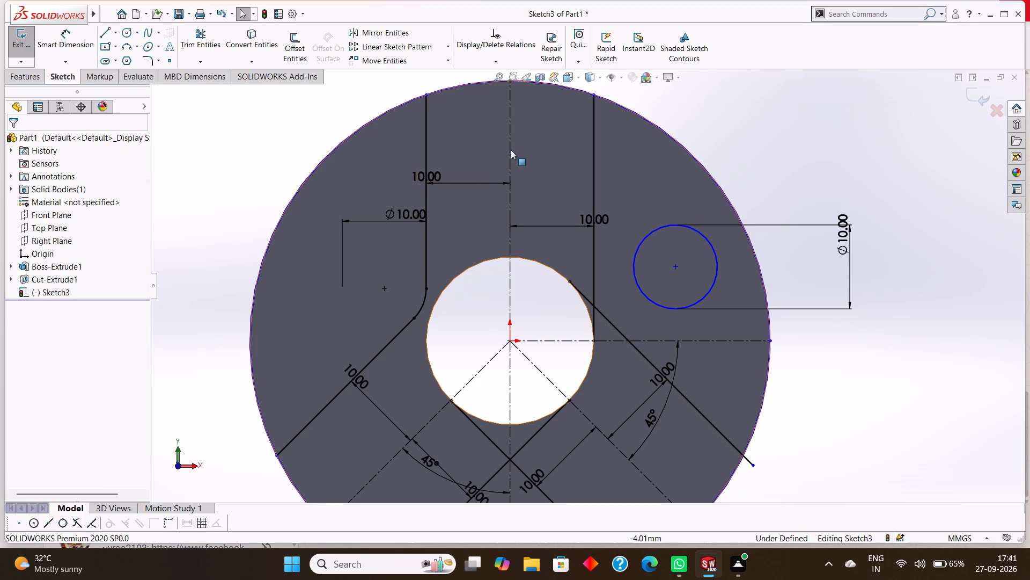
left_click(656, 231)
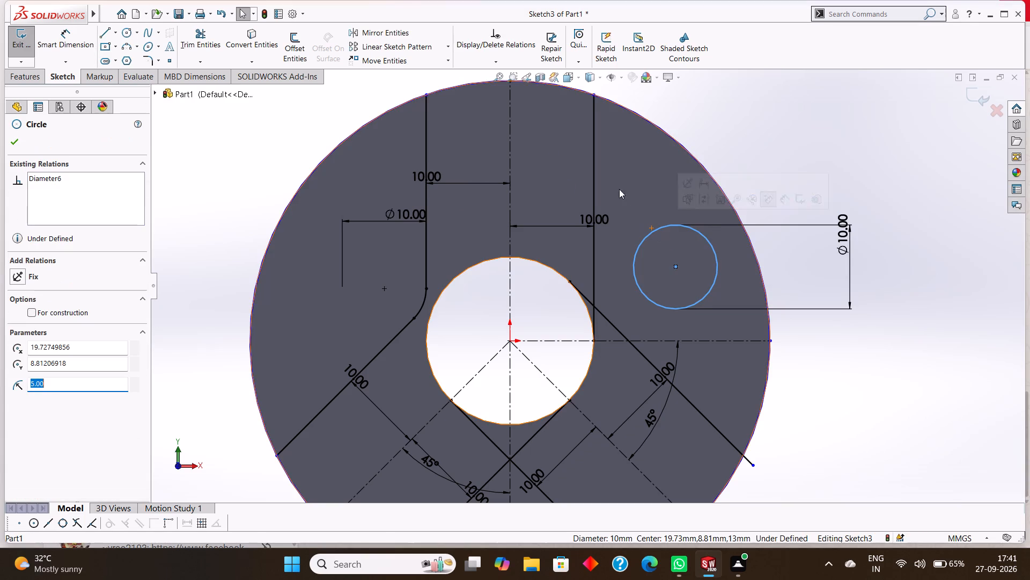
left_click(594, 160, "ctrl")
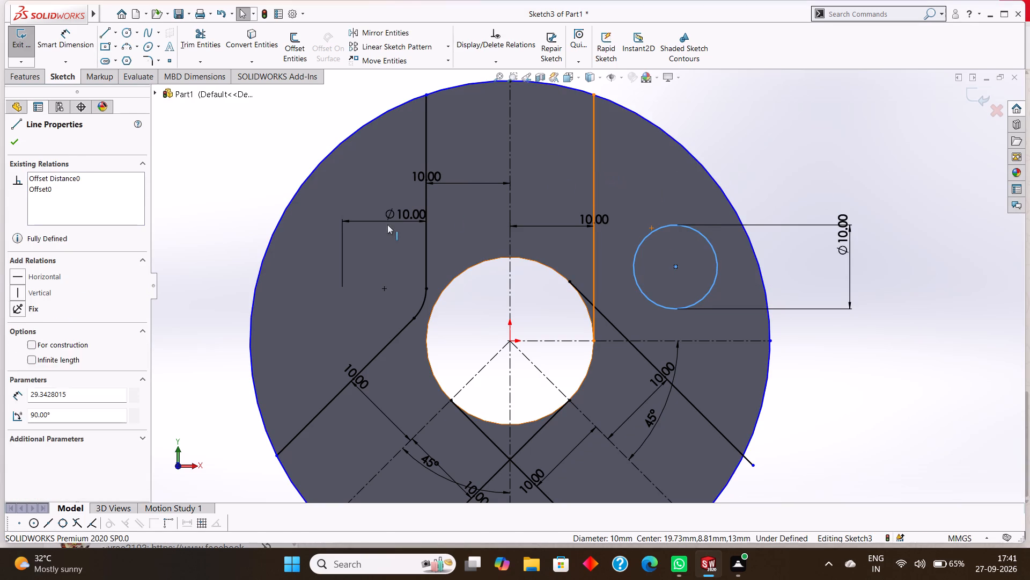
left_click(51, 329)
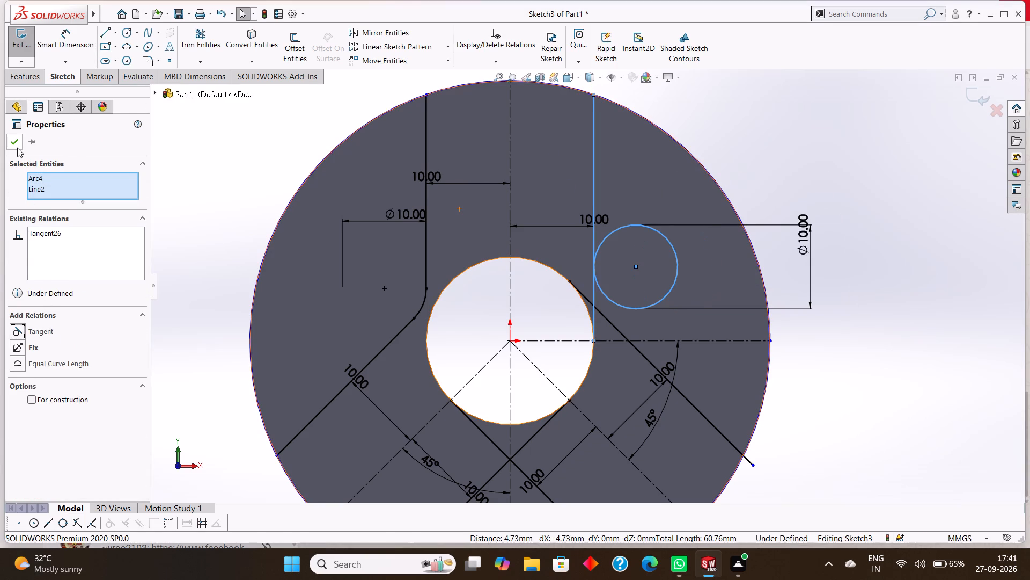
left_click(17, 148)
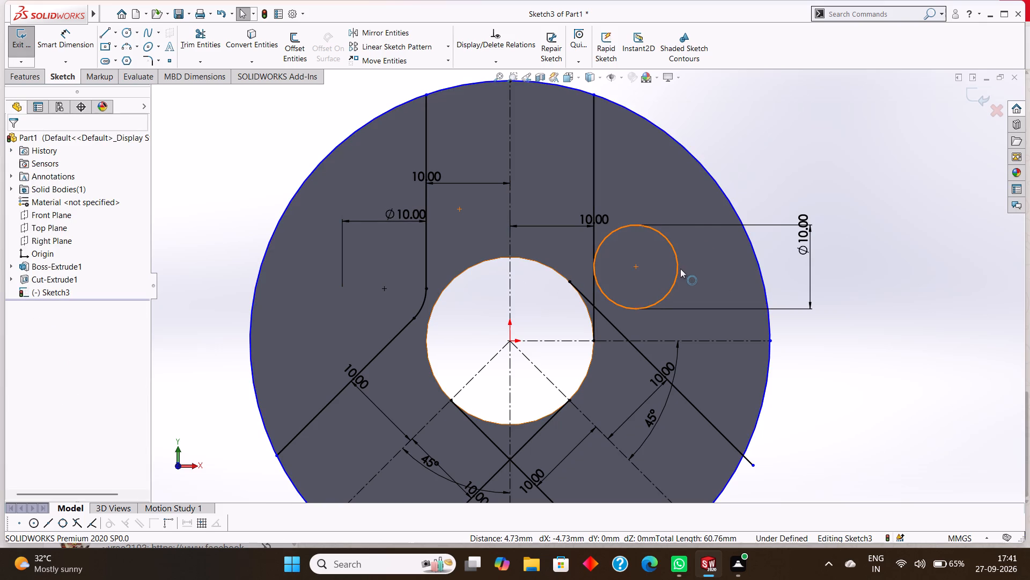
left_click(680, 267)
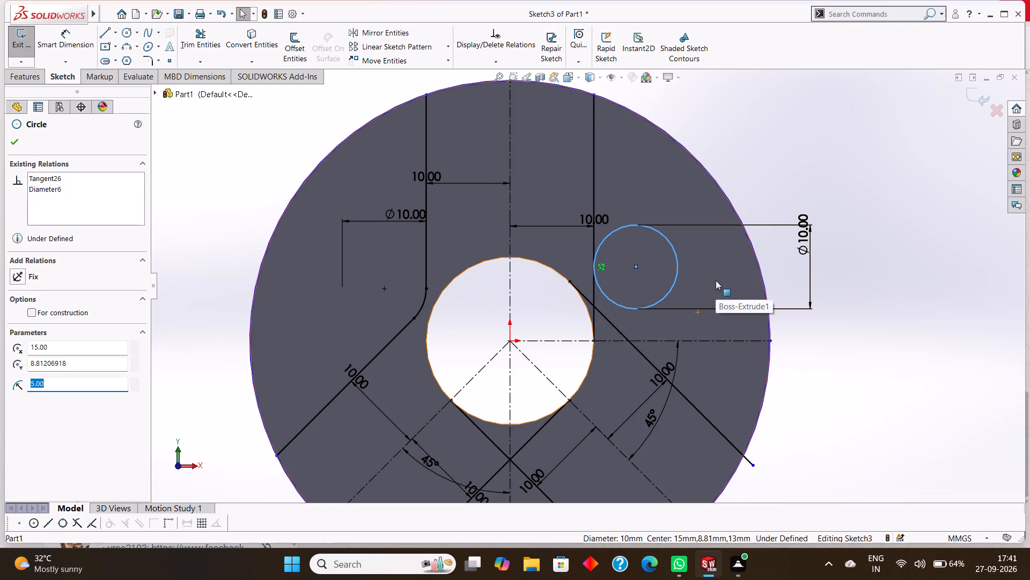
scroll(663, 280, "up", 2)
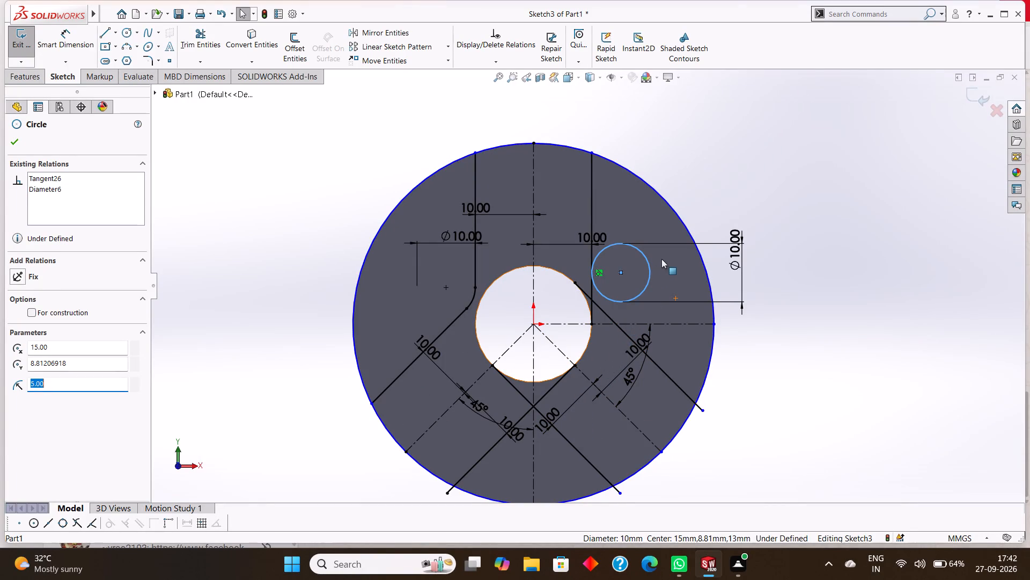
left_click(608, 314, "ctrl")
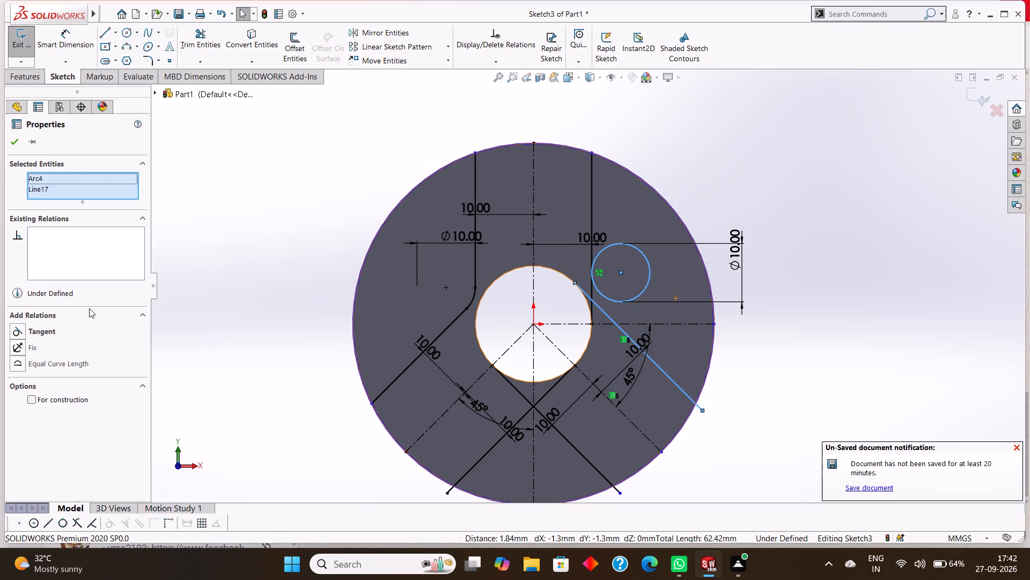
left_click(38, 329)
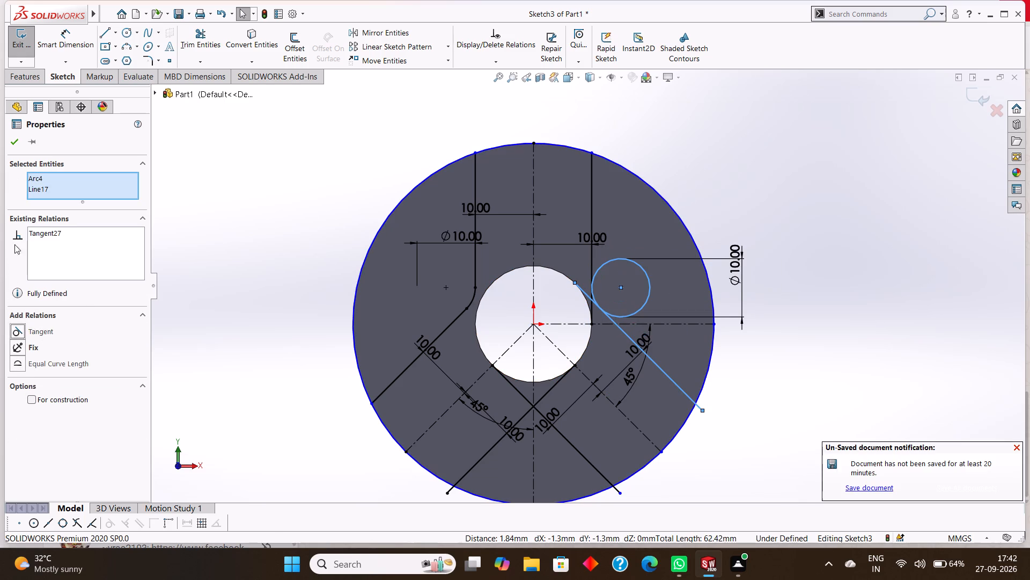
left_click(10, 149)
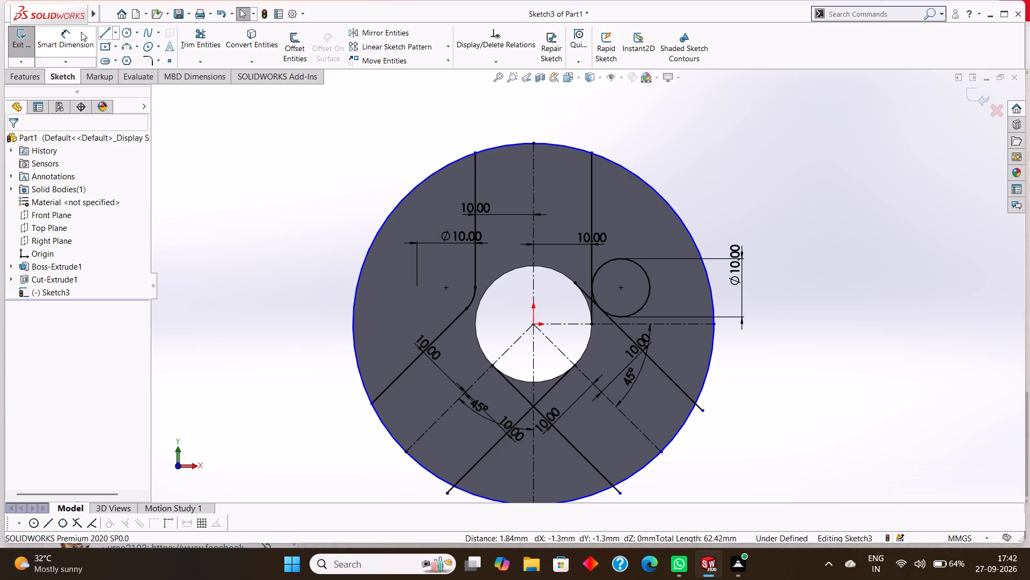
Trim the right-hand circle to its corner arc and remove the vertical and angled line ends extending past the tangent points.
left_click(183, 27)
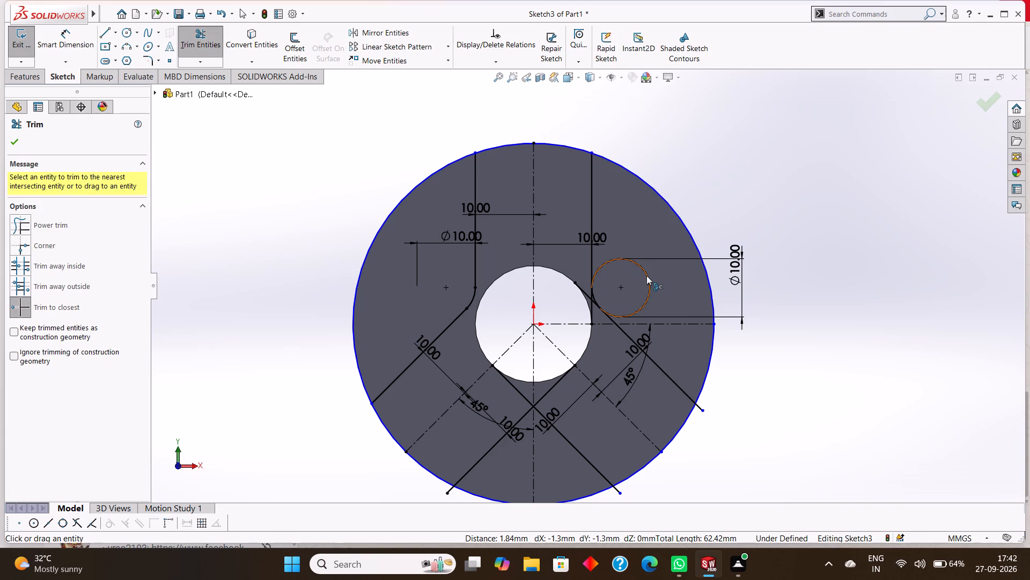
left_click(646, 275)
scroll(589, 319, "down", 6)
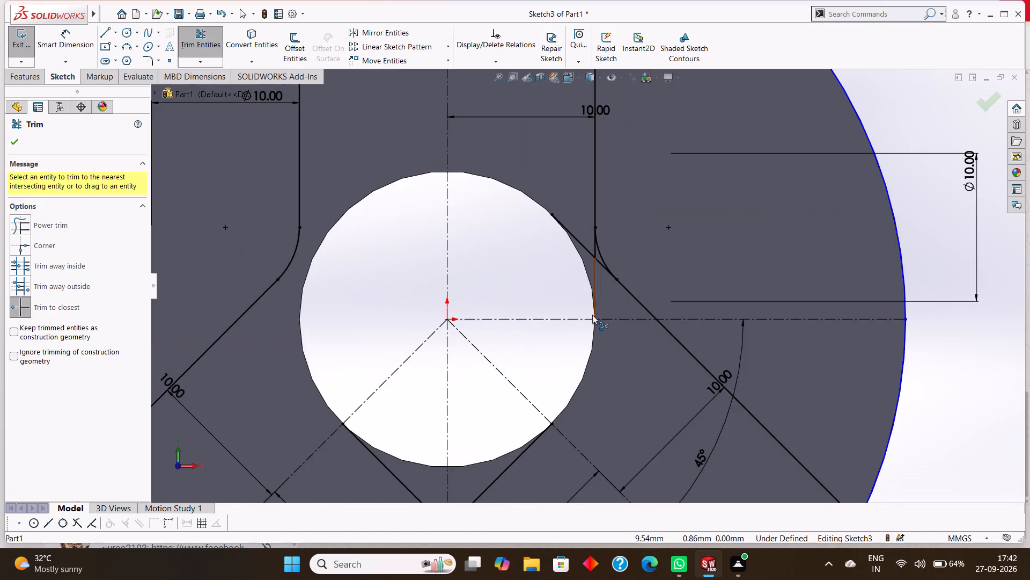
scroll(615, 282, "down", 7)
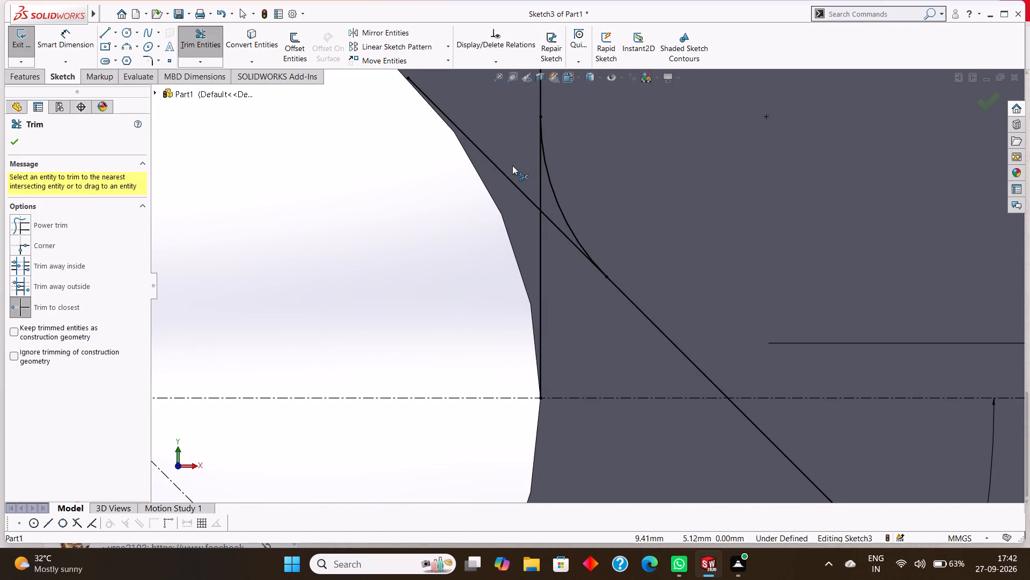
left_click(495, 161)
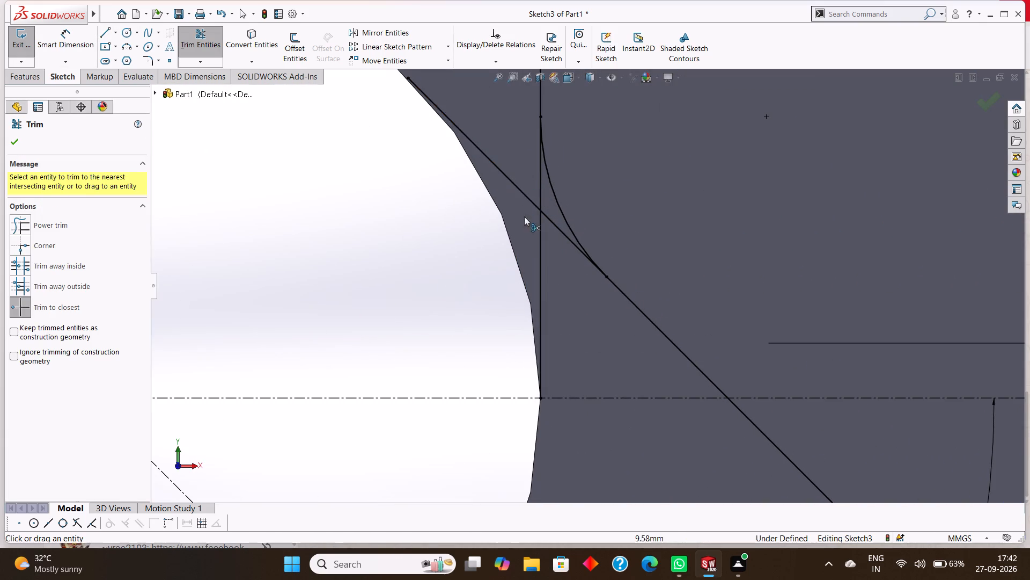
left_click(502, 172)
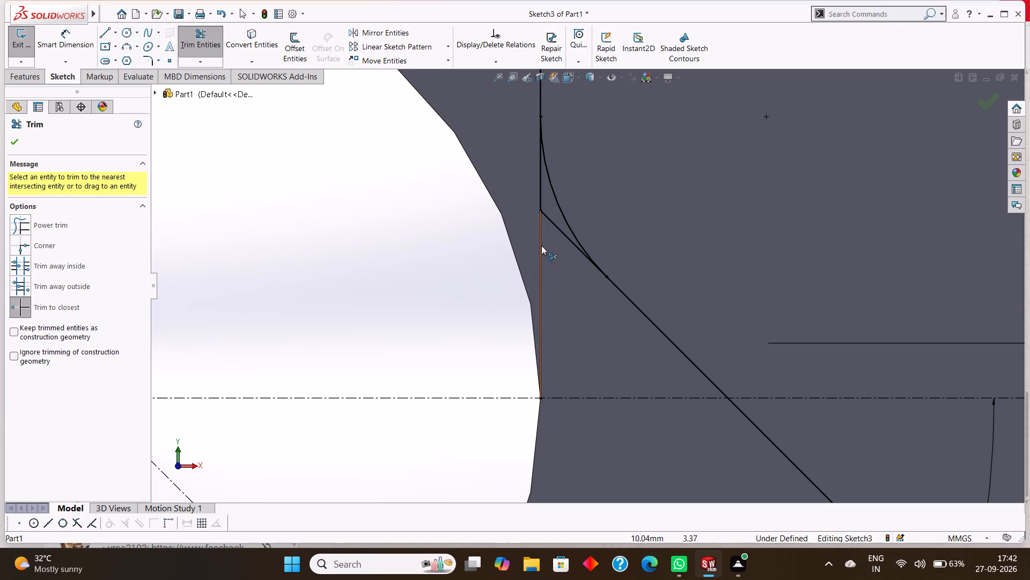
left_click(538, 243)
left_click(538, 188)
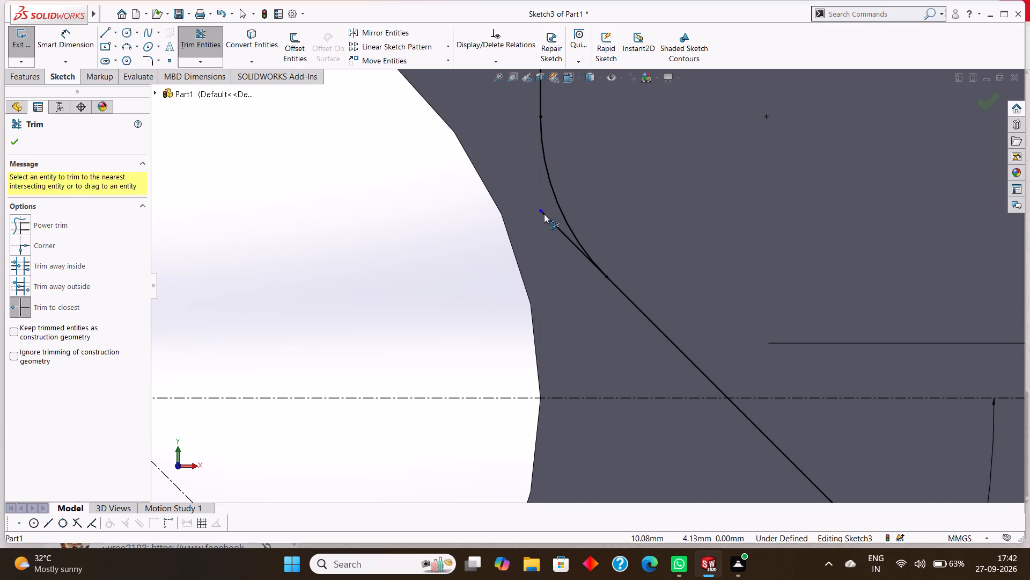
left_click(549, 221)
scroll(550, 245, "up", 9)
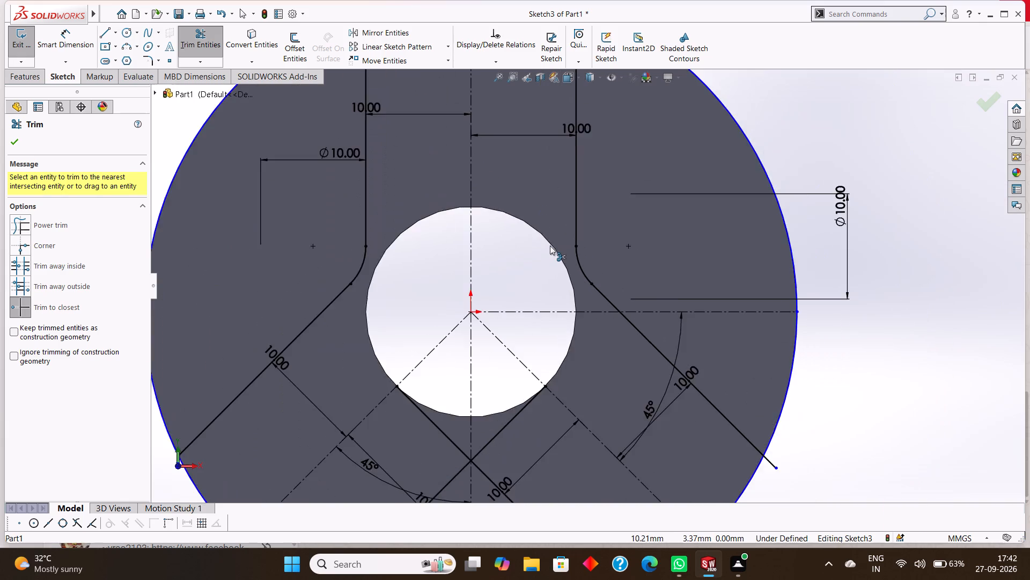
scroll(550, 245, "up", 5)
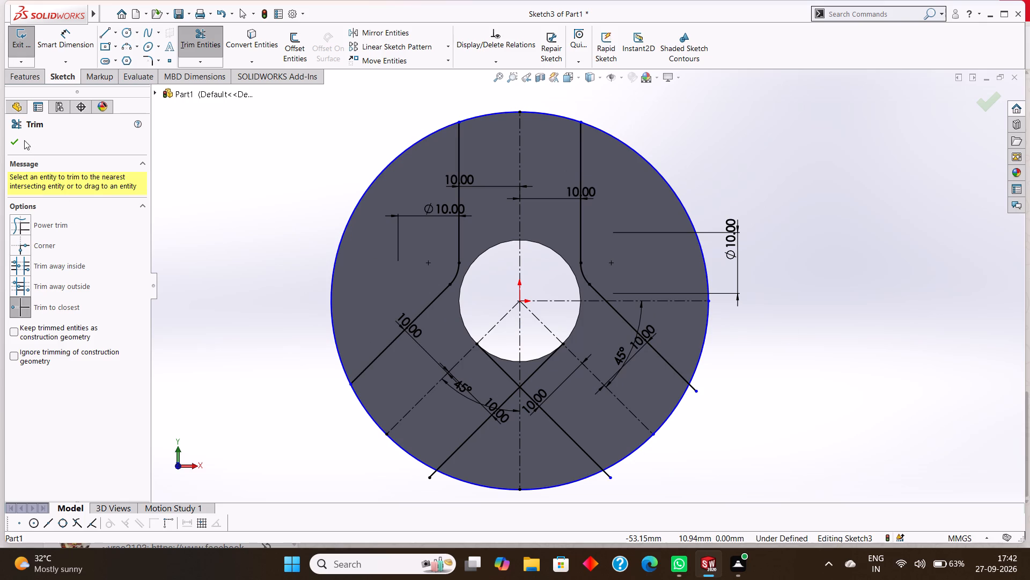
left_click(11, 138)
Sketch a 5 mm radius circle over the vertical centerline below the hole, between the two crossing angled lines.
scroll(593, 295, "up", 1)
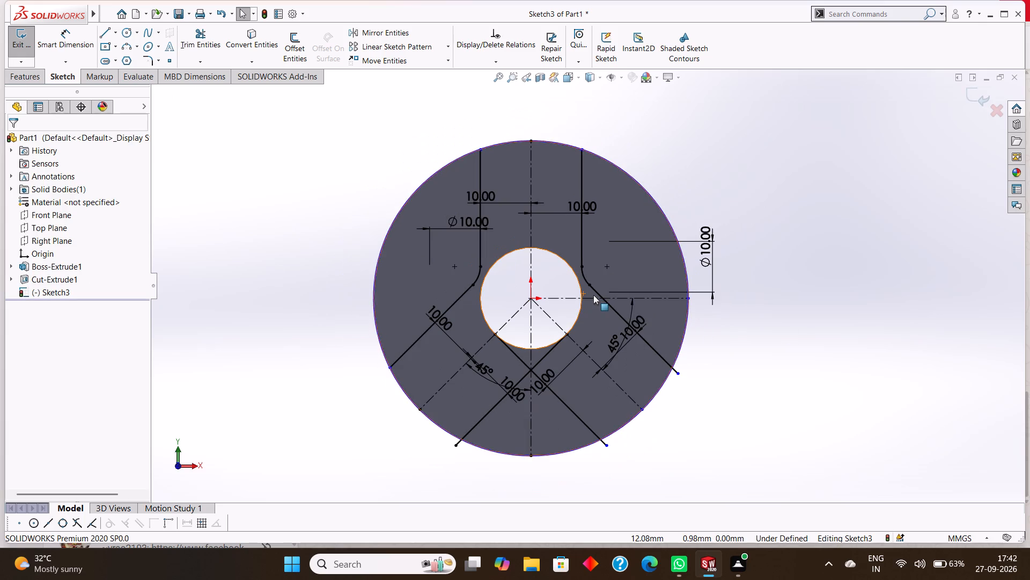
left_click(126, 31)
scroll(593, 418, "down", 3)
scroll(465, 368, "down", 4)
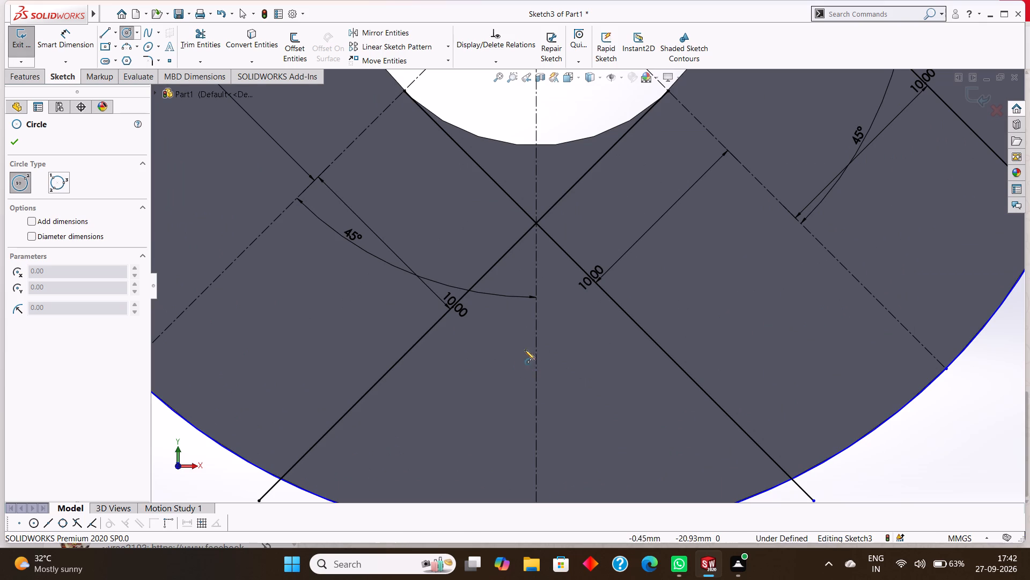
left_click(504, 403)
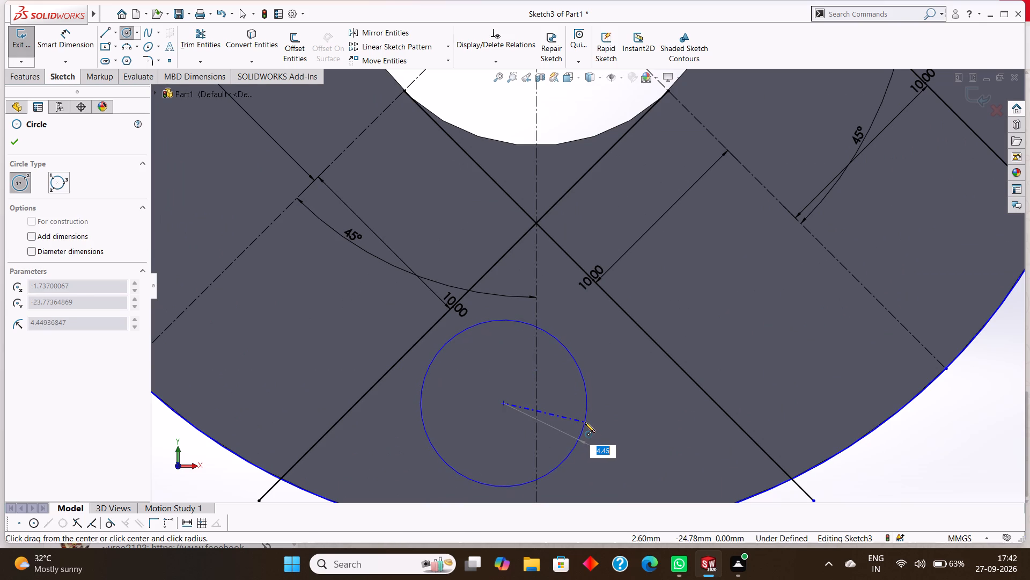
key("5")
key("Return")
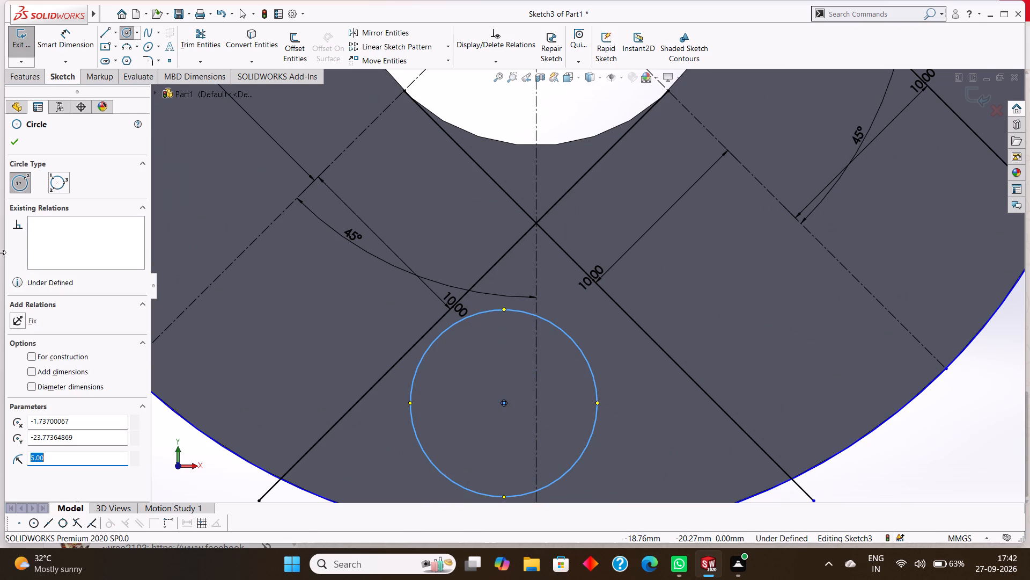
left_click(12, 143)
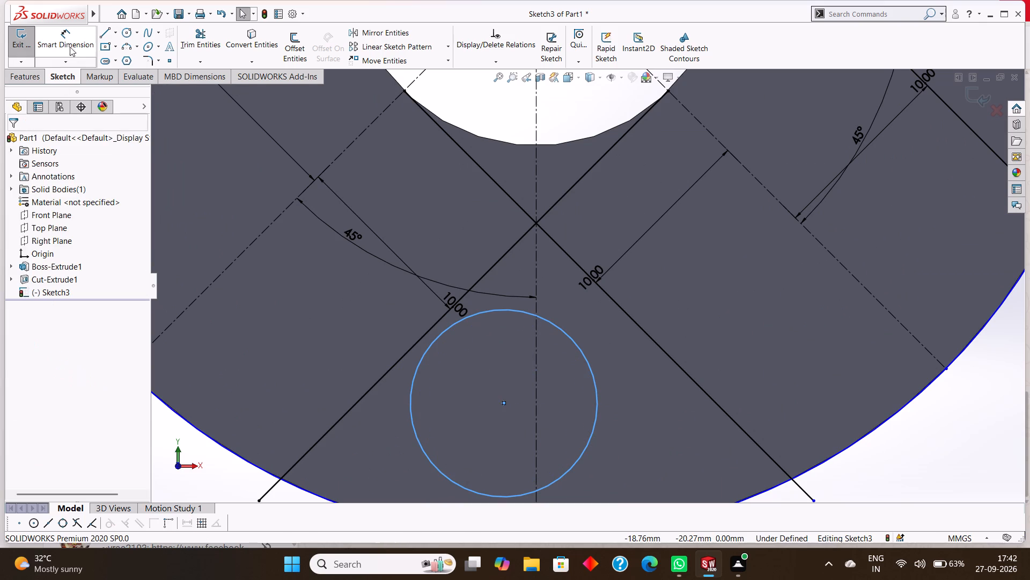
Dimension the bottom circle's diameter as 10 mm.
left_click(67, 41)
scroll(735, 447, "up", 2)
left_click(592, 381)
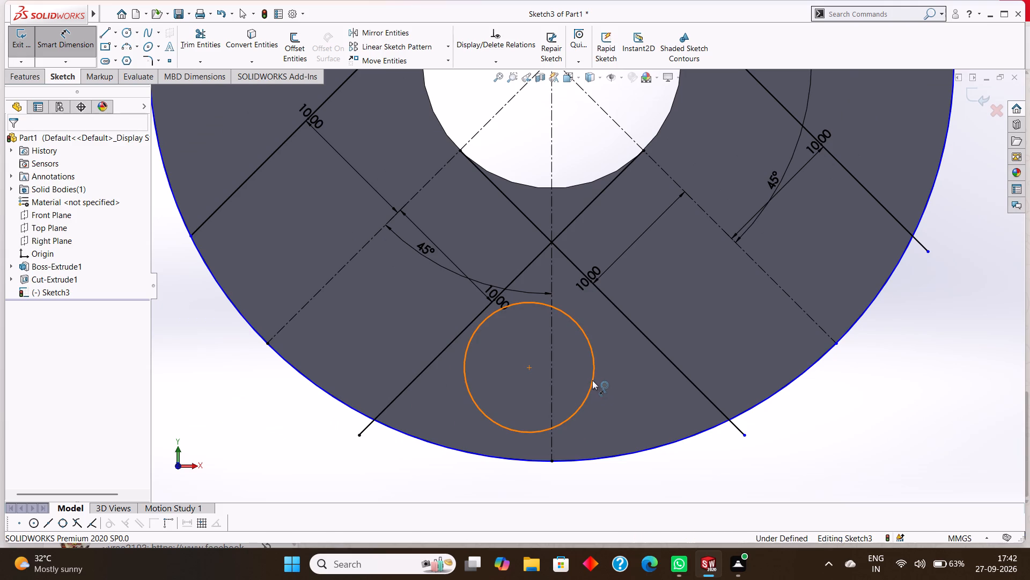
left_click(650, 484)
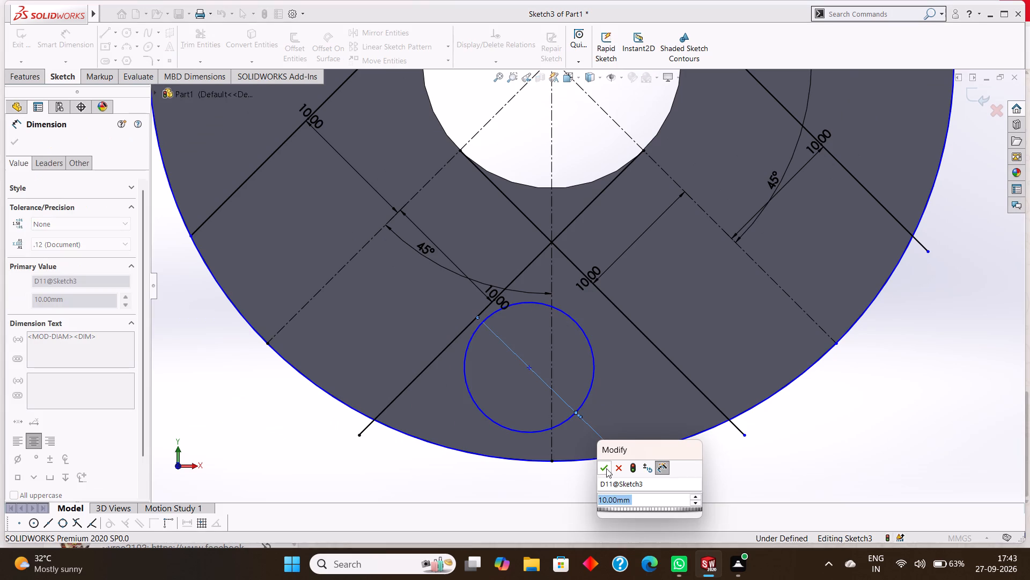
left_click(605, 468)
left_click(17, 141)
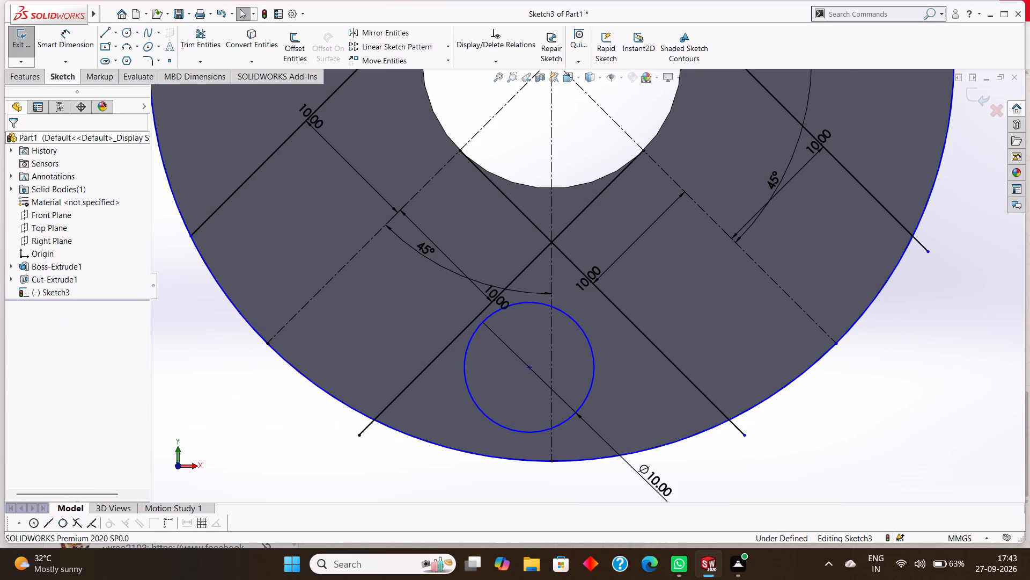
key("Escape")
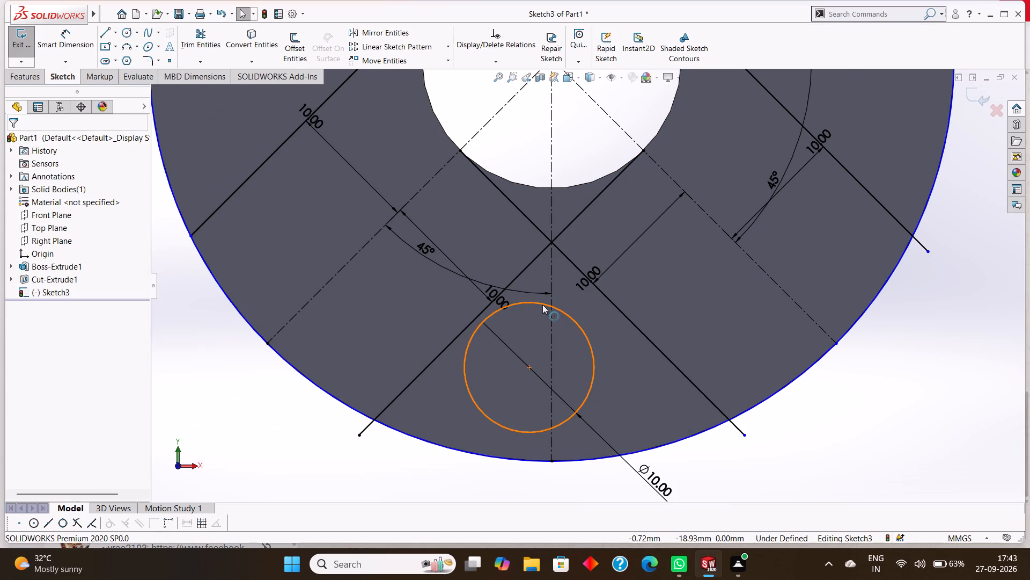
Make the bottom circle tangent to both crossing angled lines, centering it beneath their intersection.
left_click(542, 305)
left_click(436, 359, "ctrl")
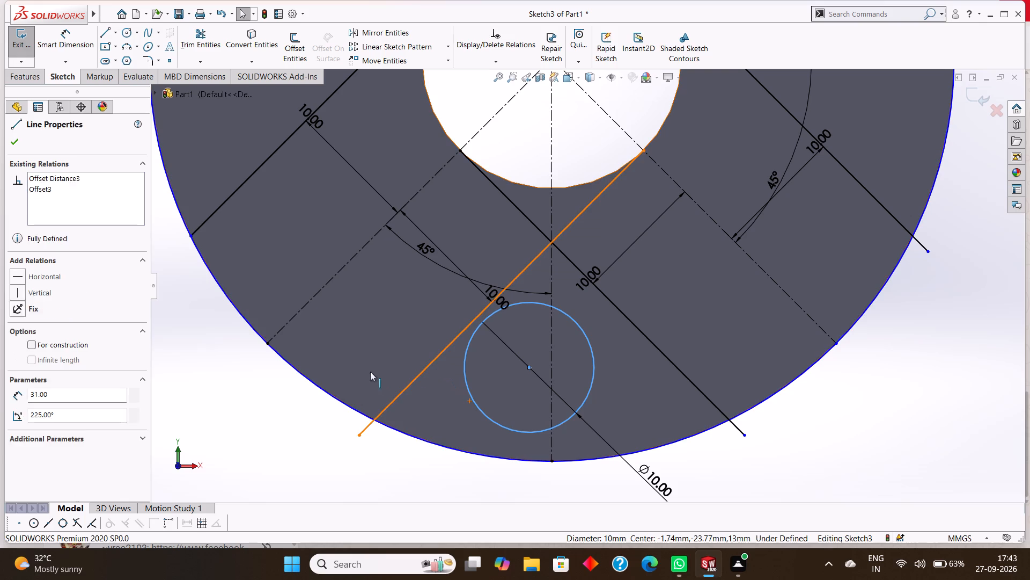
left_click(38, 328)
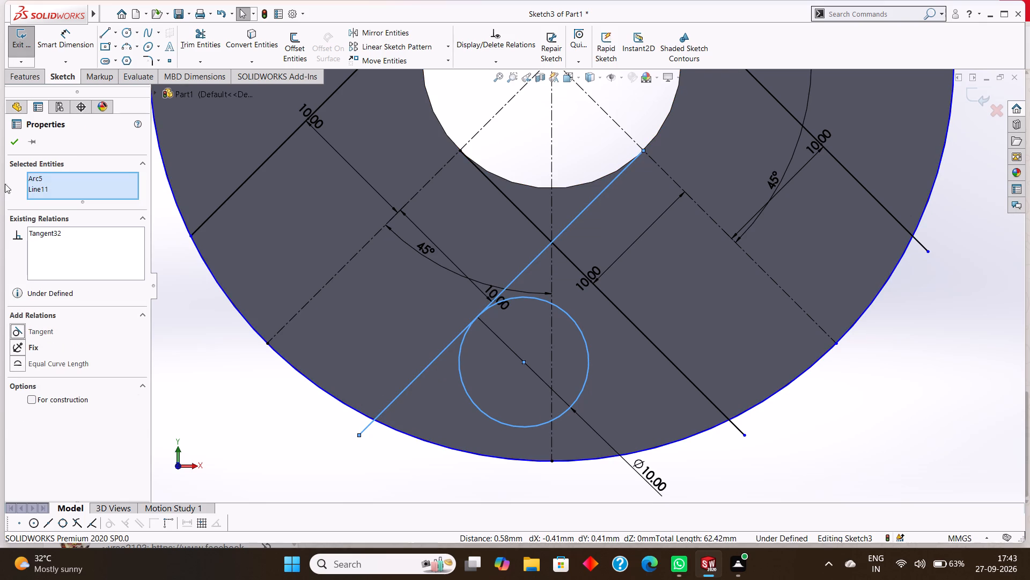
left_click(16, 148)
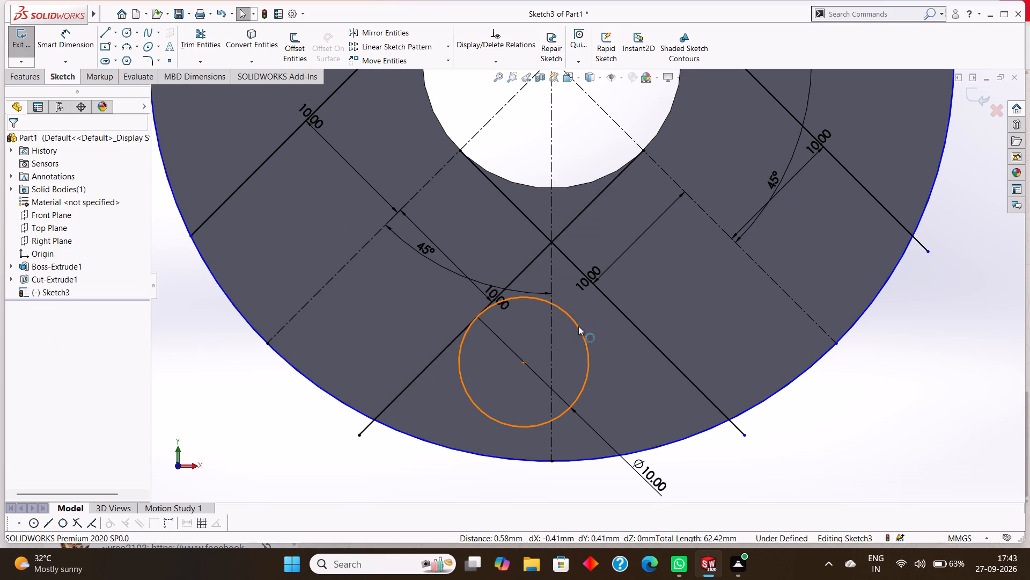
left_click(578, 326)
left_click(638, 330, "ctrl")
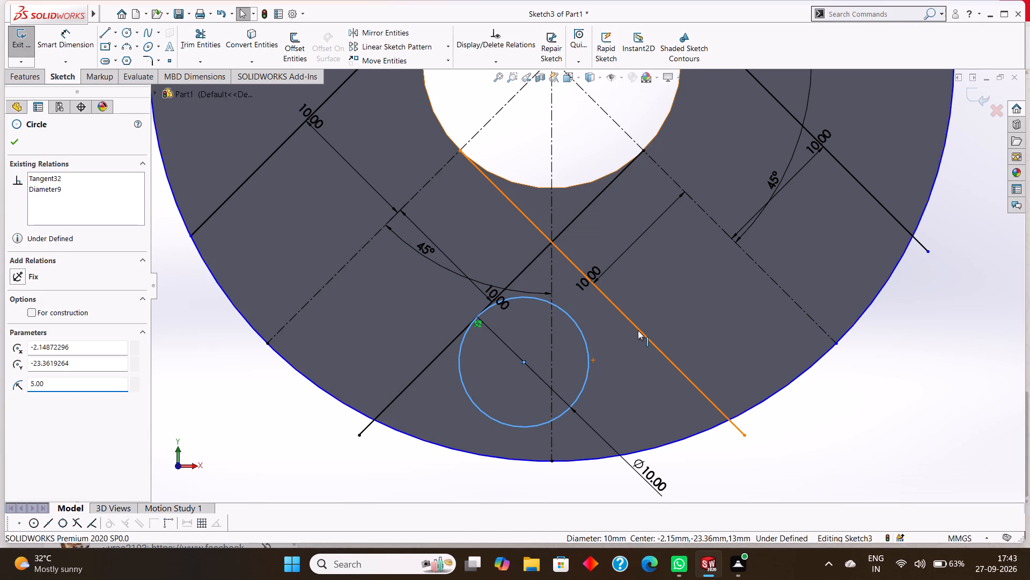
left_click(48, 328)
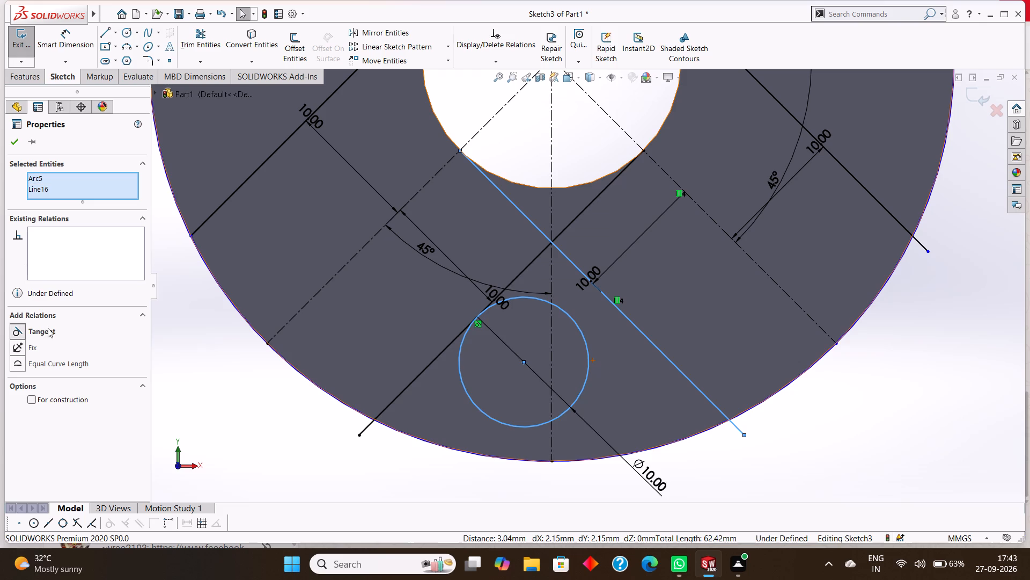
left_click(12, 146)
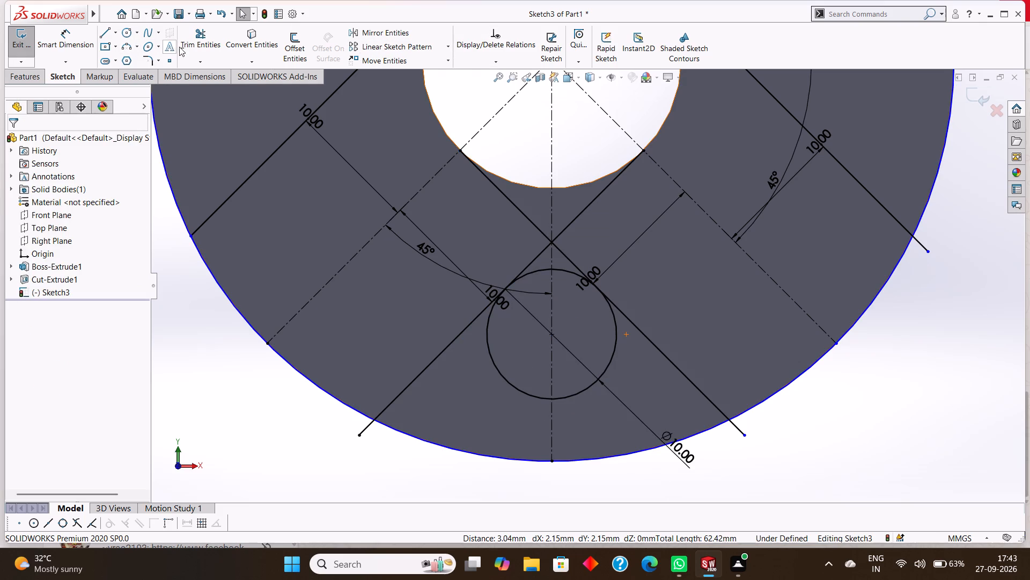
Trim the bottom circle to its upper corner arc and remove the crossing ends of both angled lines above the tangent points.
left_click(195, 33)
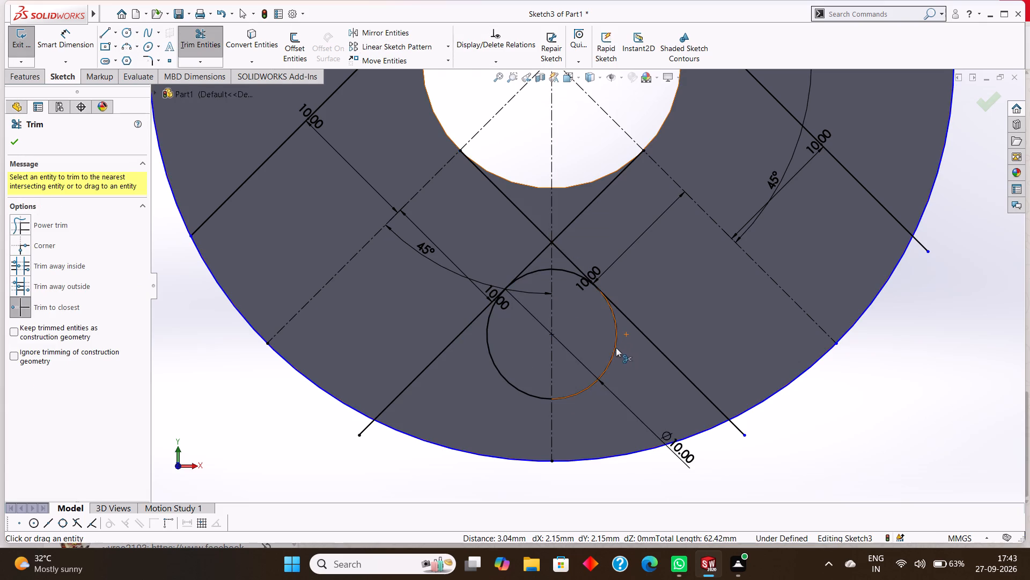
left_click(615, 346)
left_click(488, 351)
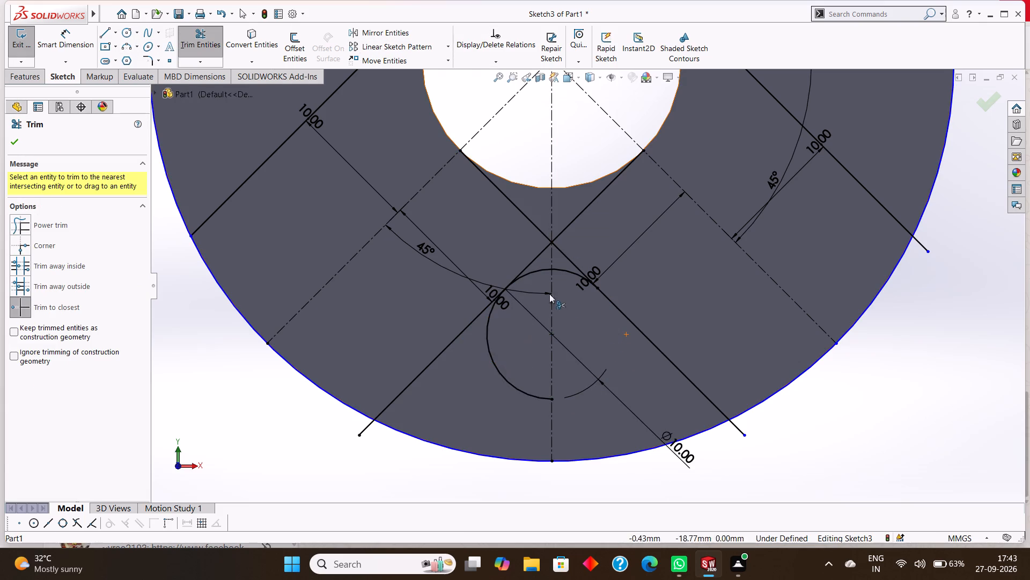
scroll(547, 289, "down", 3)
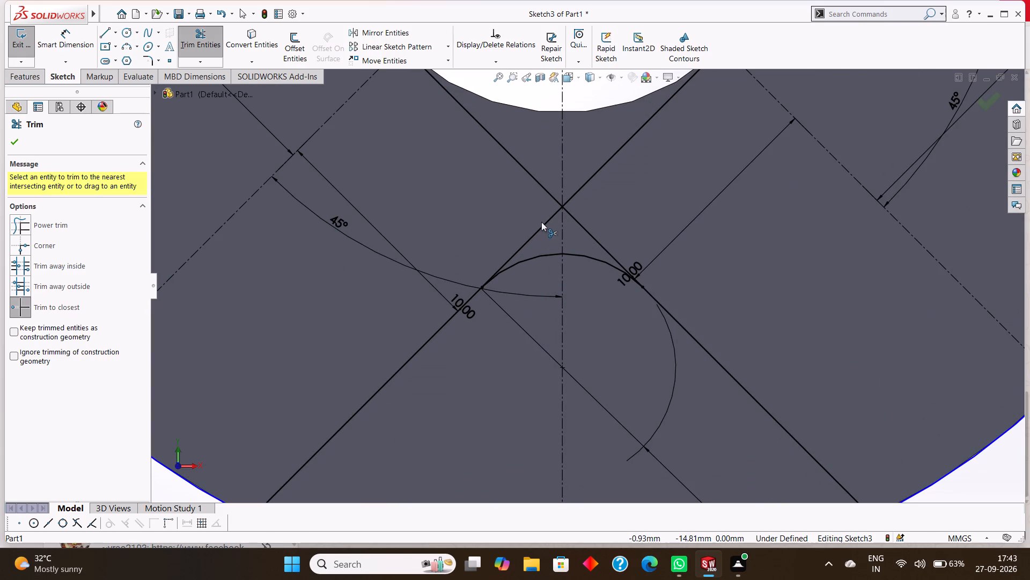
left_click(539, 183)
left_click(613, 156)
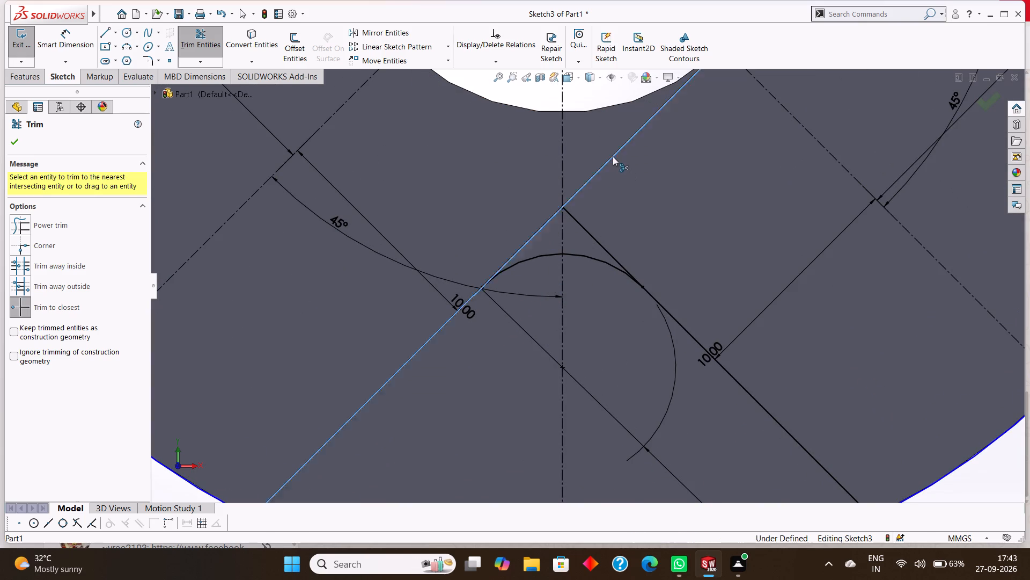
left_click(582, 225)
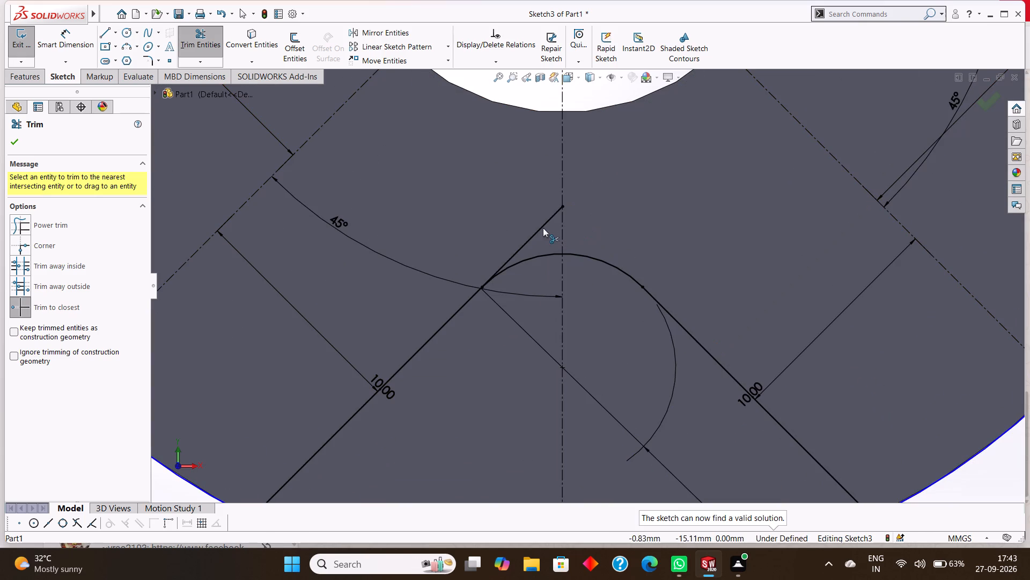
left_click(542, 227)
Trim the outer ends of the two bottom angled lines where they extend past the disc's outer circle.
scroll(542, 227, "up", 4)
scroll(696, 249, "up", 3)
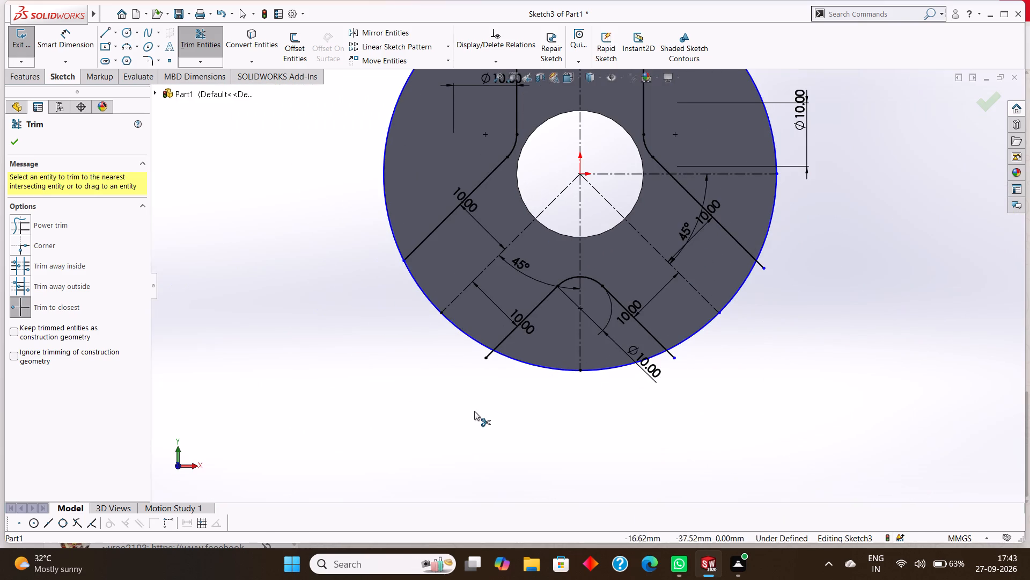
scroll(489, 380, "down", 4)
left_click(510, 303)
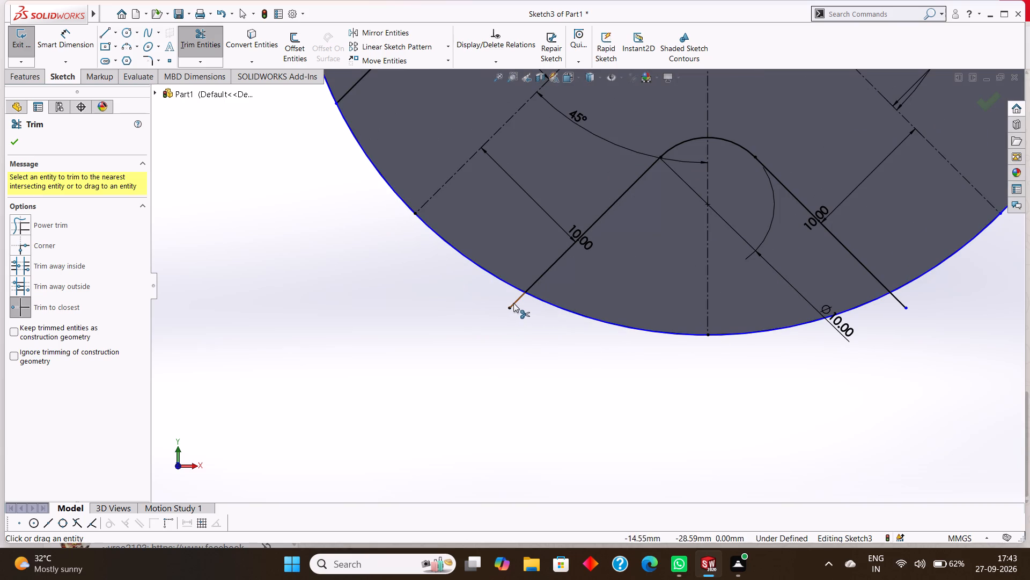
left_click(513, 303)
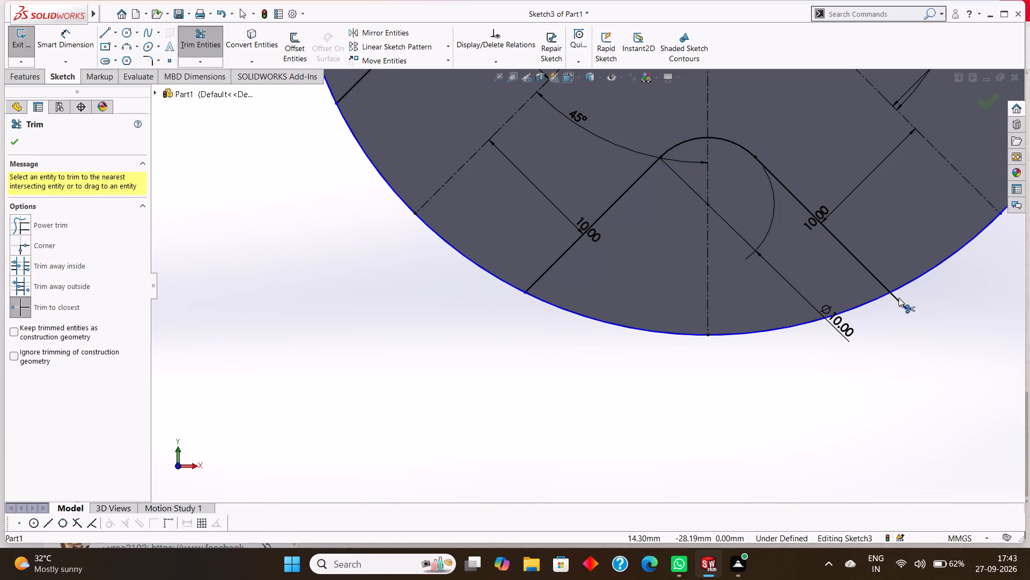
left_click(899, 301)
scroll(900, 347, "up", 6)
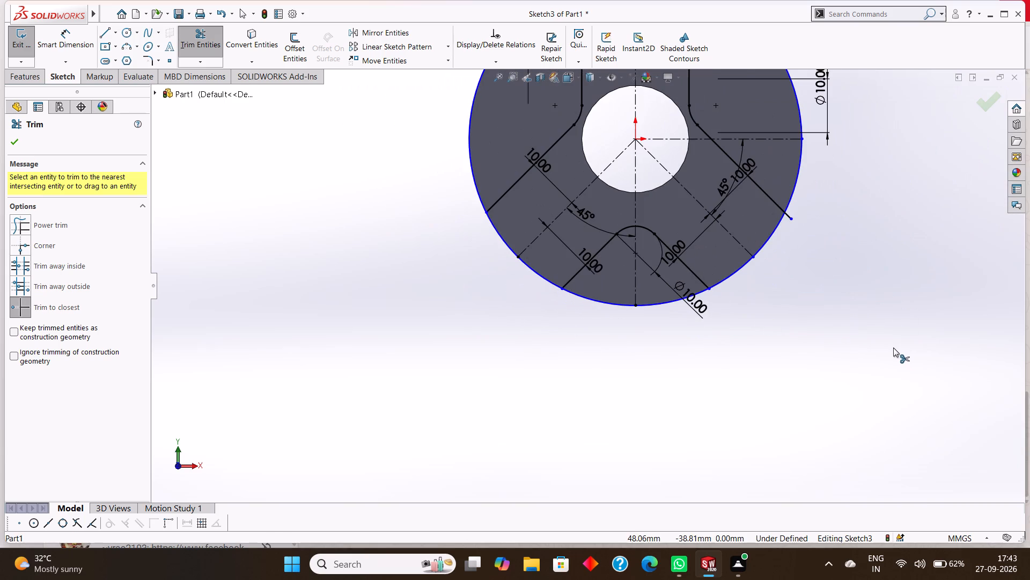
left_click(14, 147)
Offset the upper vertical centerline 5 mm to both sides, with dimensions added.
scroll(580, 164, "up", 4)
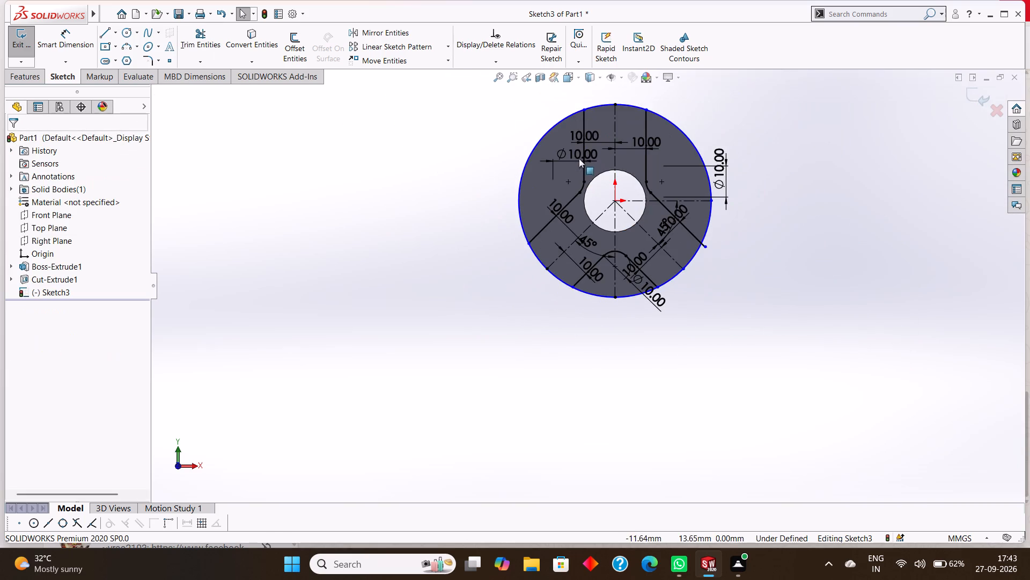
scroll(615, 85, "down", 2)
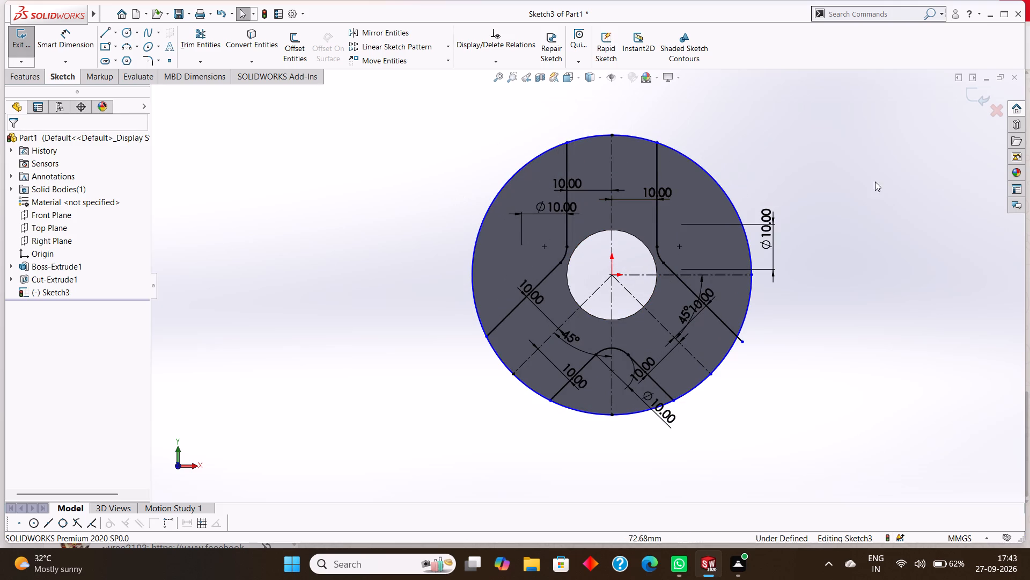
left_click(288, 40)
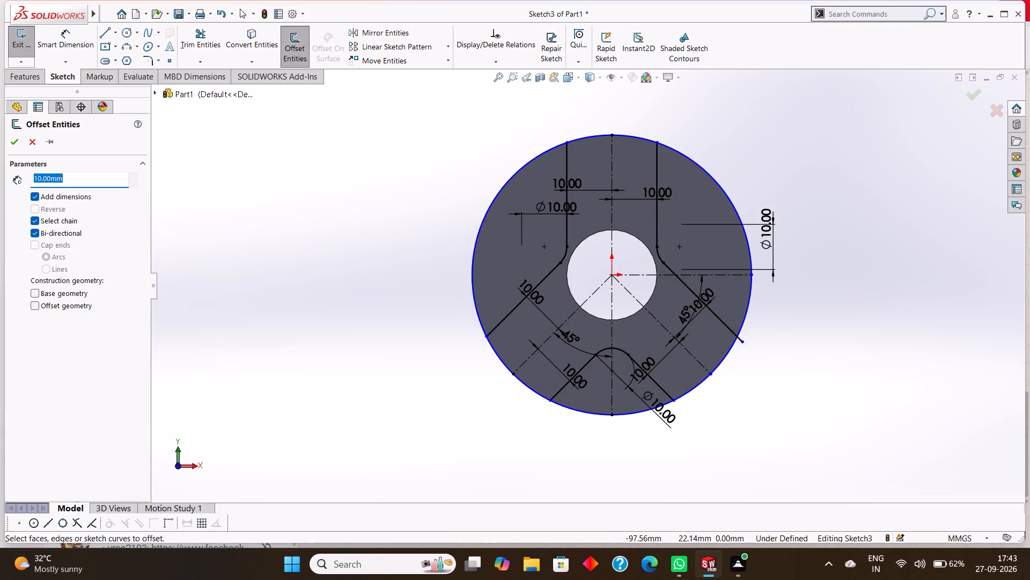
key("5")
key("Return")
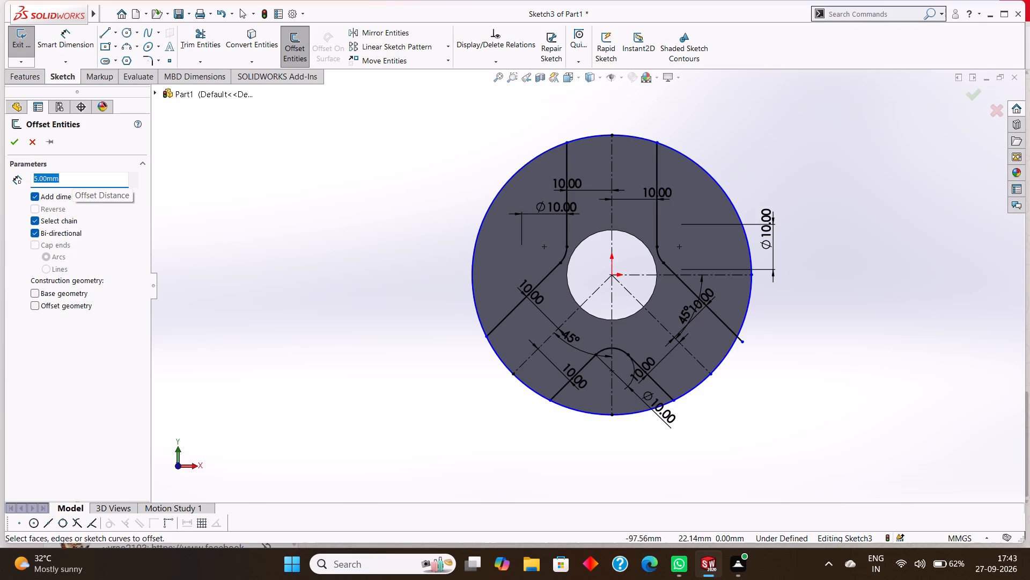
left_click(610, 152)
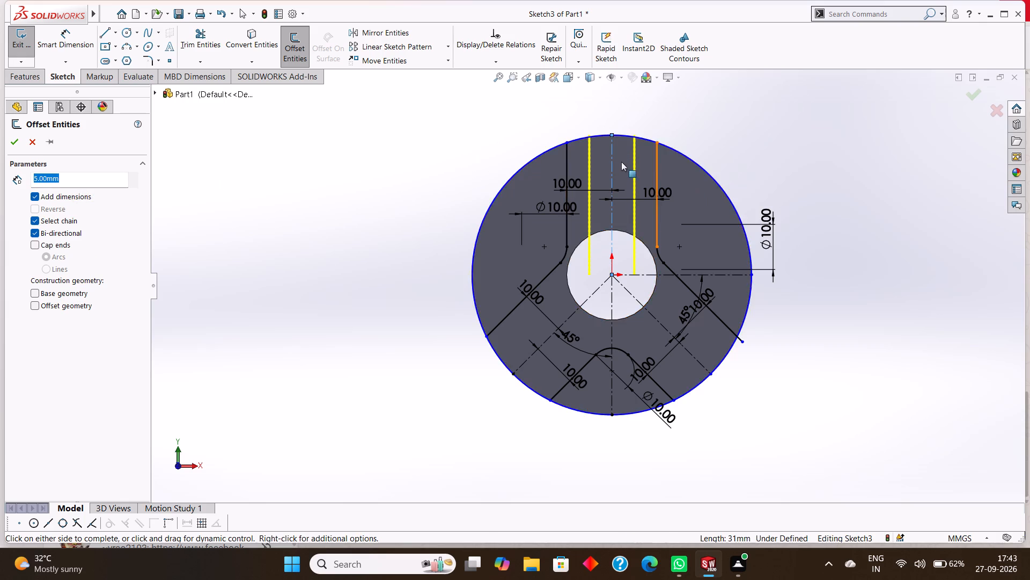
scroll(620, 162, "down", 10)
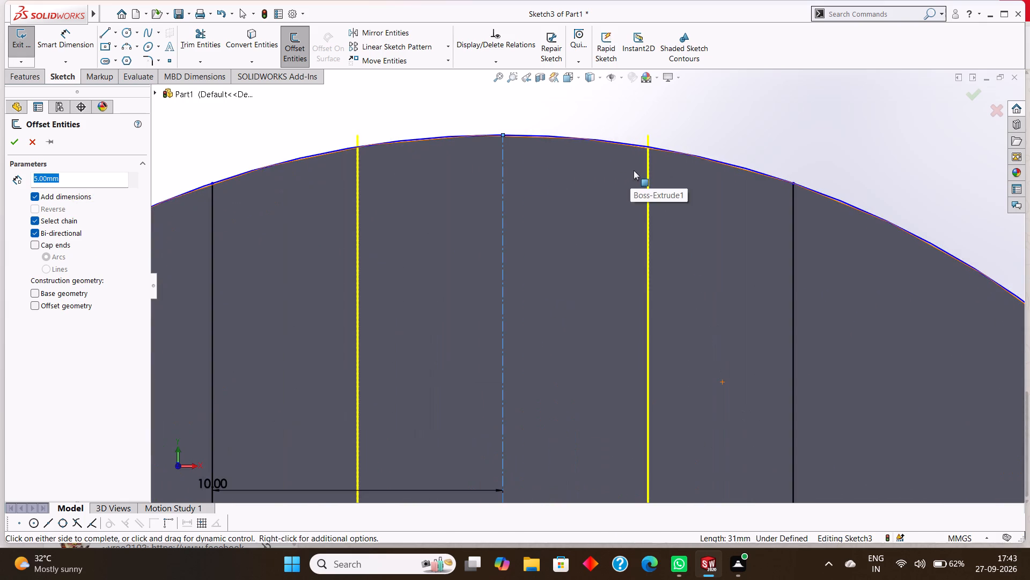
scroll(634, 174, "up", 10)
scroll(533, 346, "up", 3)
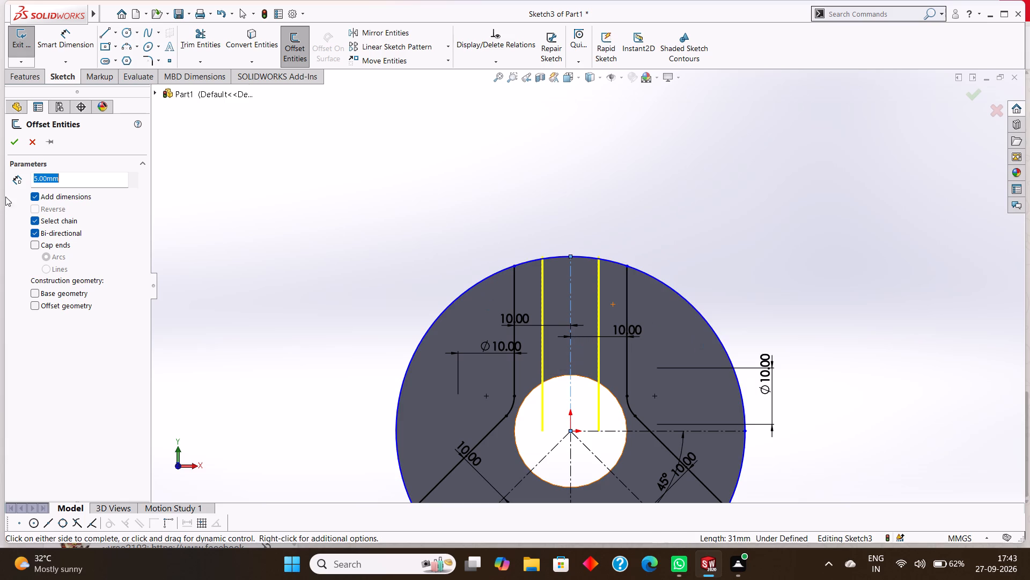
left_click(11, 146)
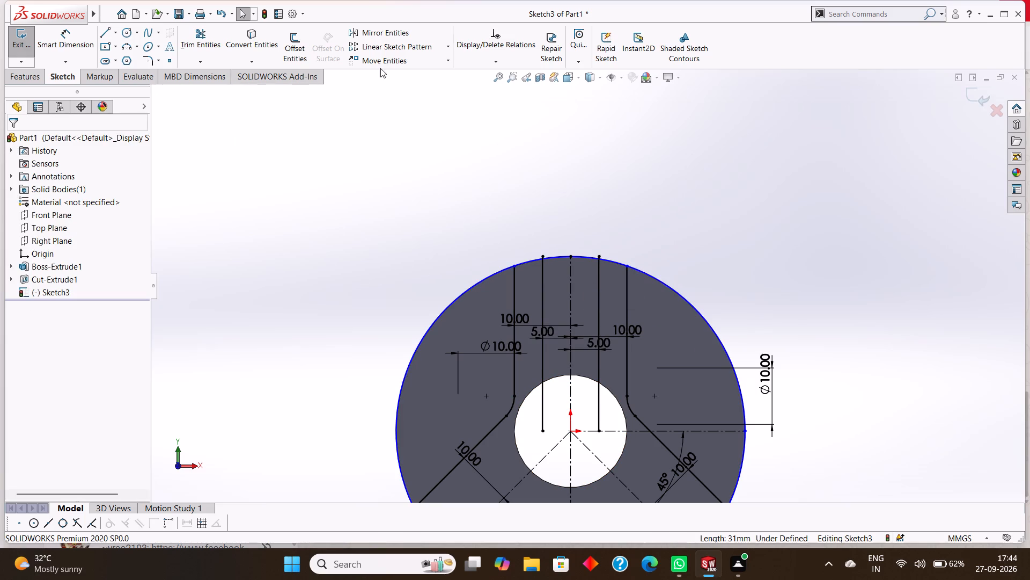
Sketch a 10 mm radius circle centered on the origin, coincident with the hole's edge.
left_click(195, 35)
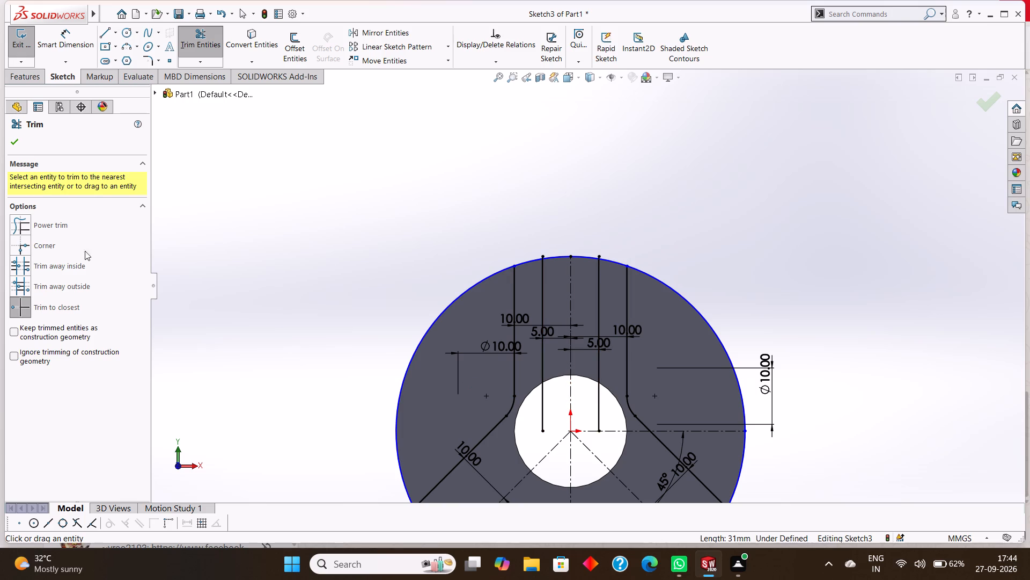
left_click(13, 144)
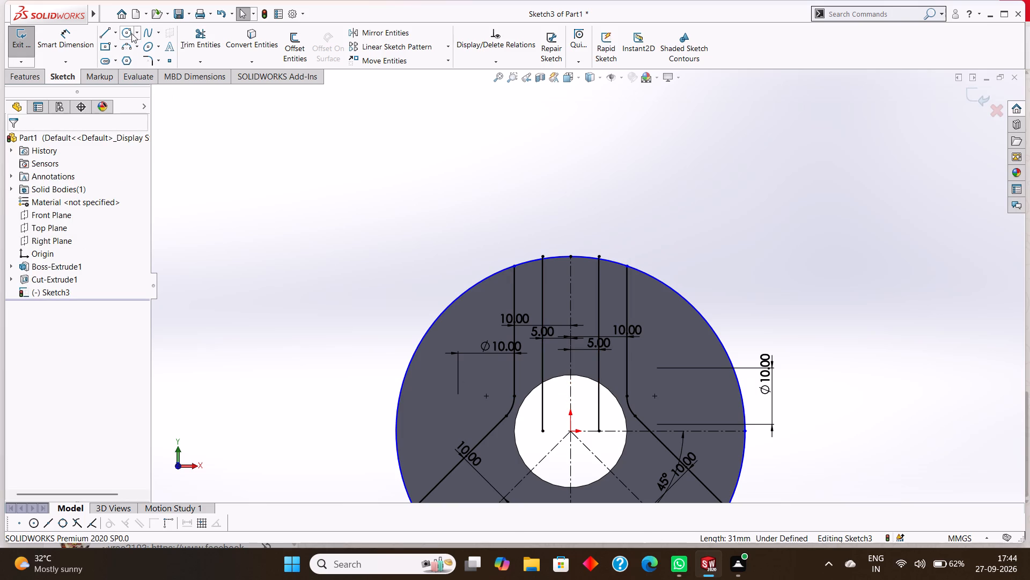
left_click(131, 33)
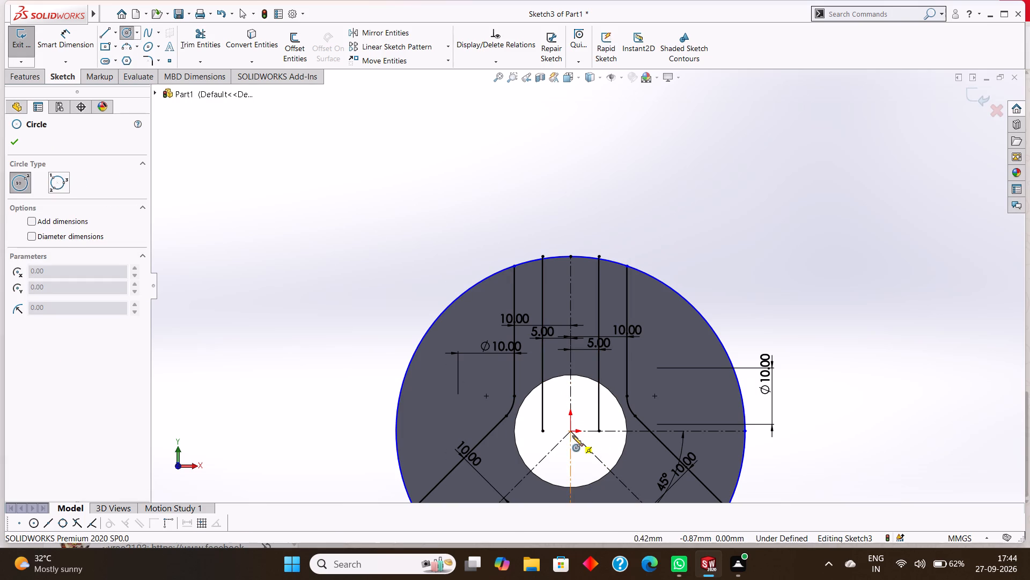
left_click(570, 433)
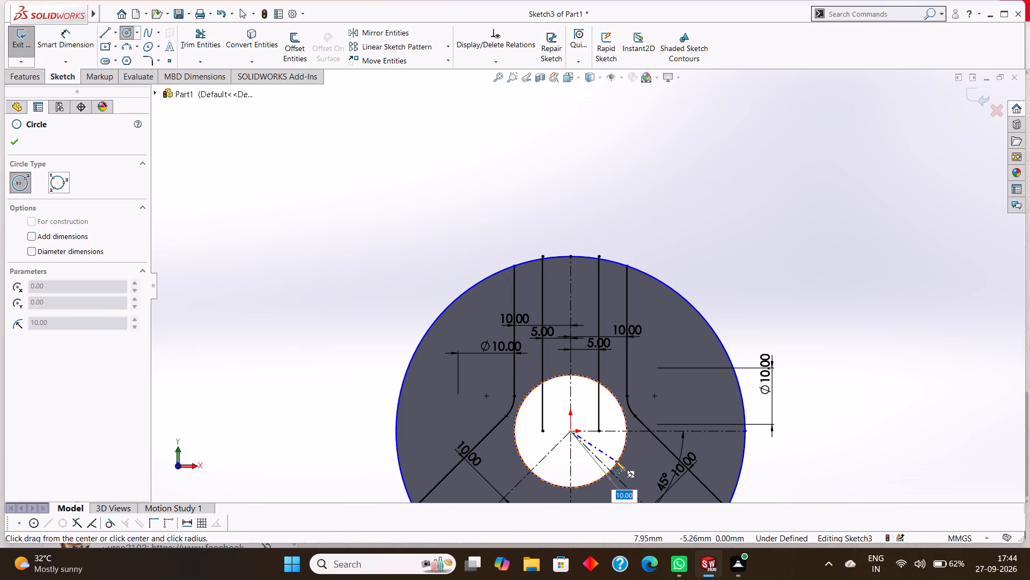
left_click(615, 461)
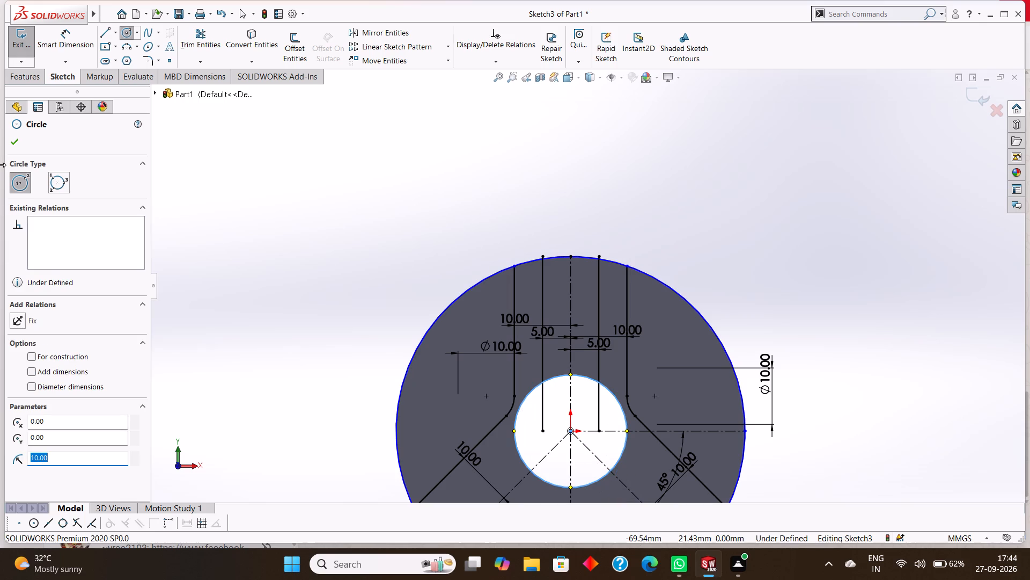
left_click(8, 141)
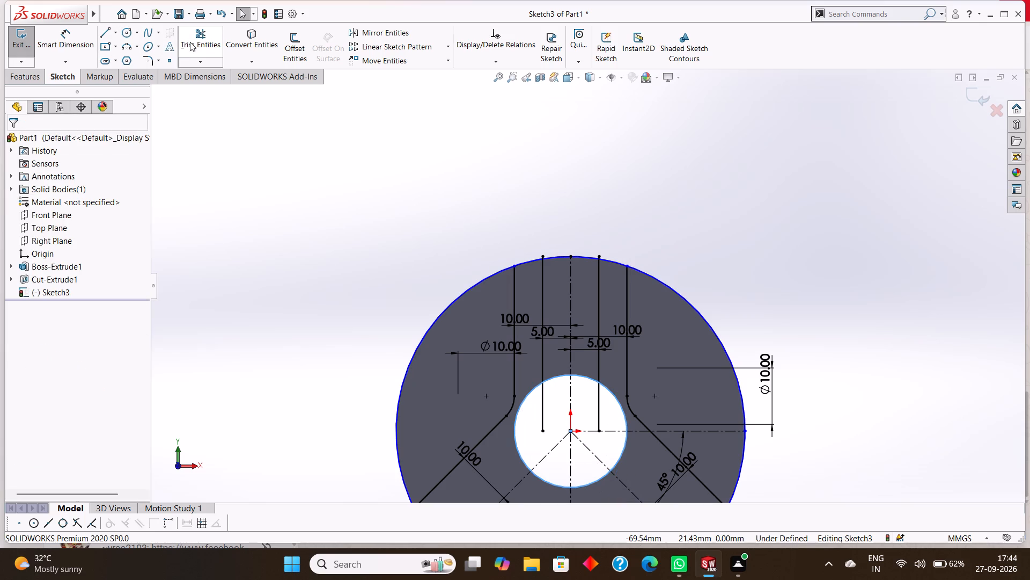
Trim away the parts of the two 5 mm offset lines that lie inside the central hole circle.
left_click(190, 42)
left_click(543, 404)
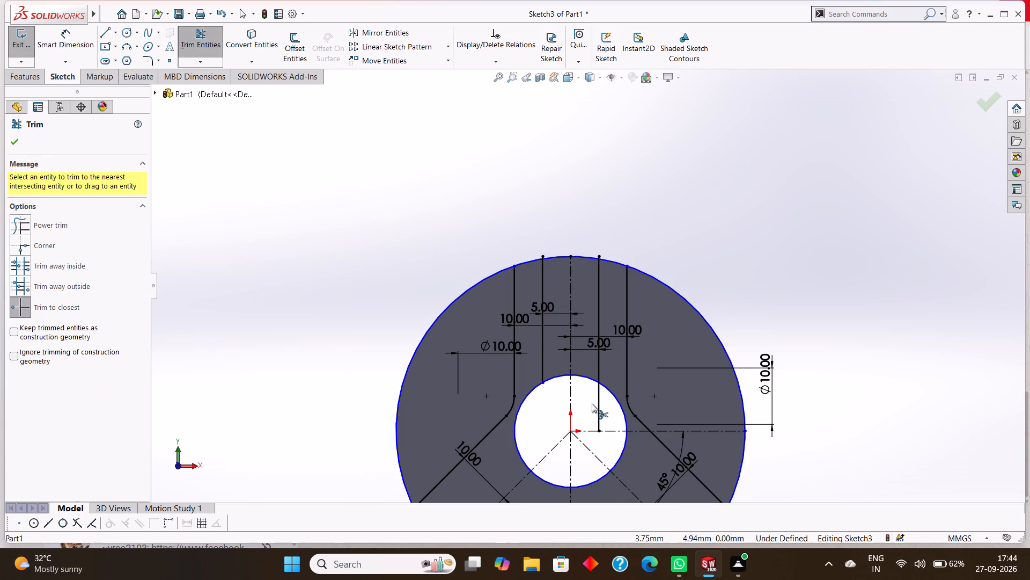
left_click(598, 401)
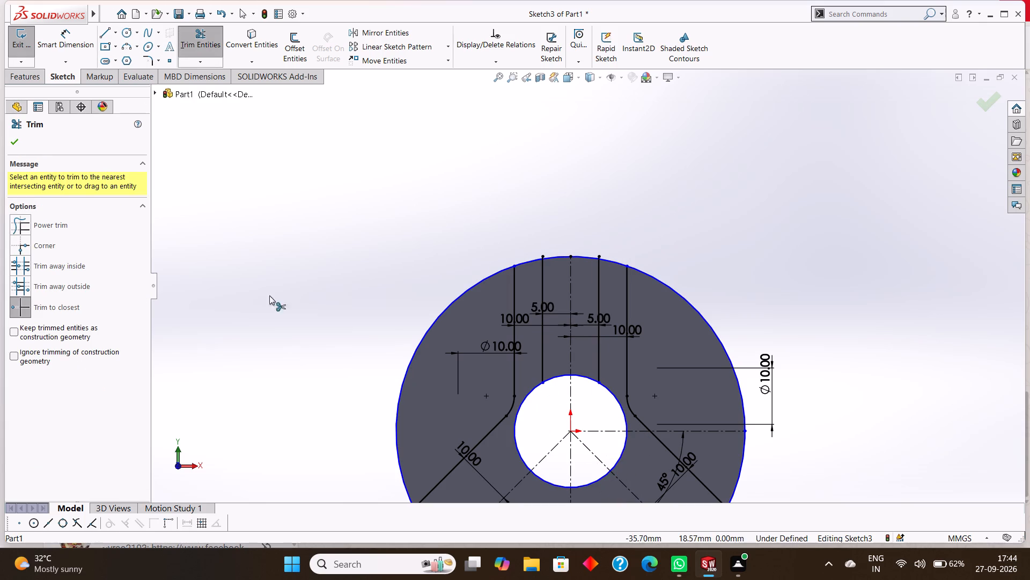
Trim the upper ends of the two vertical 5 mm offset lines where they extend past the disc's outer circle.
left_click(12, 144)
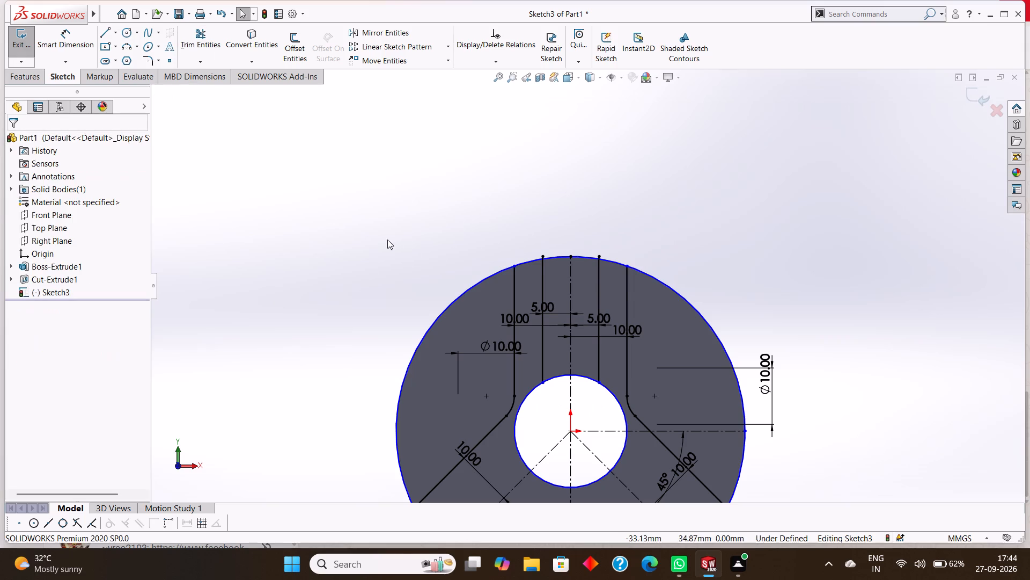
scroll(558, 254, "down", 4)
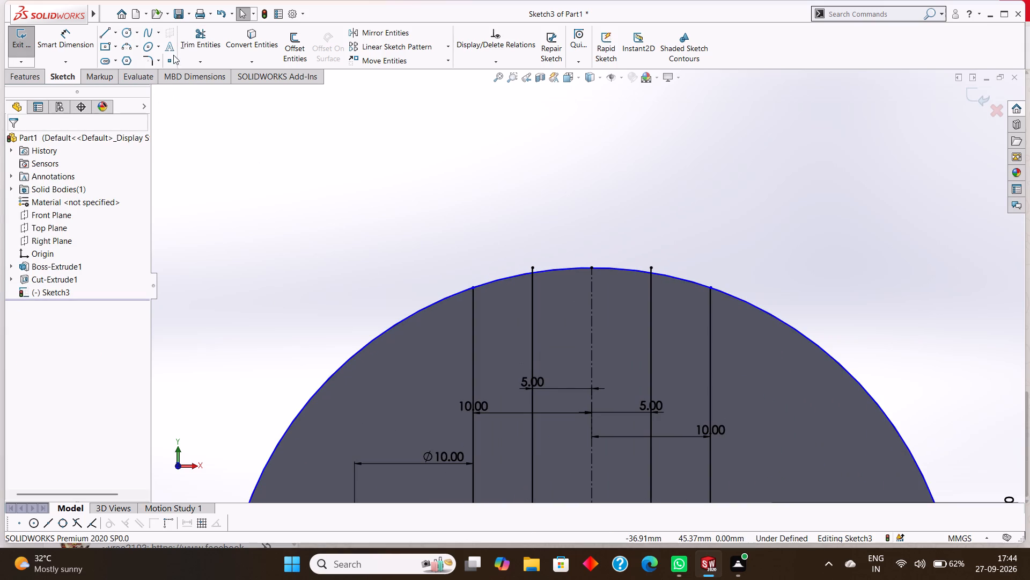
left_click(196, 37)
scroll(531, 260, "down", 5)
scroll(575, 288, "down", 3)
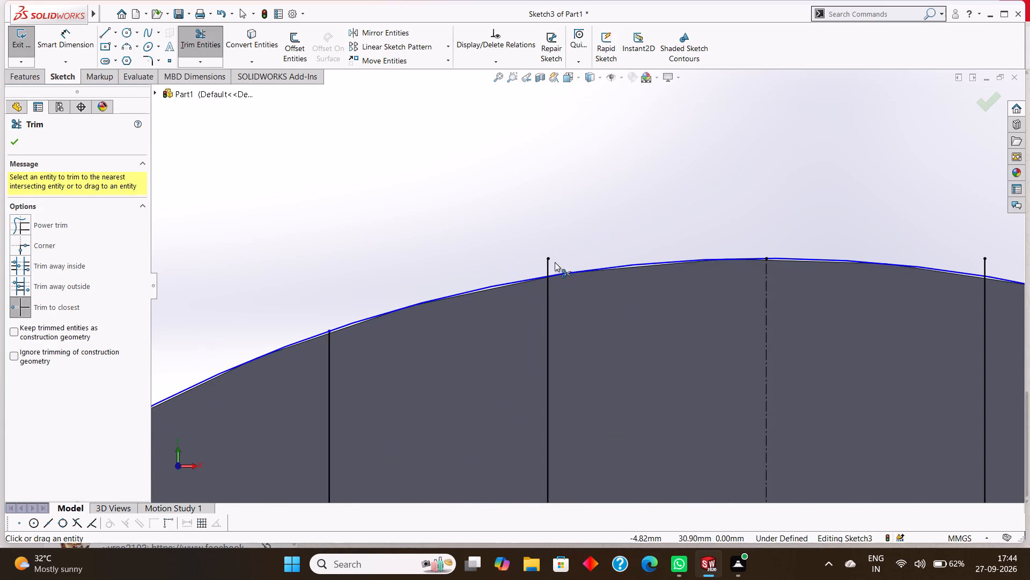
left_click(547, 264)
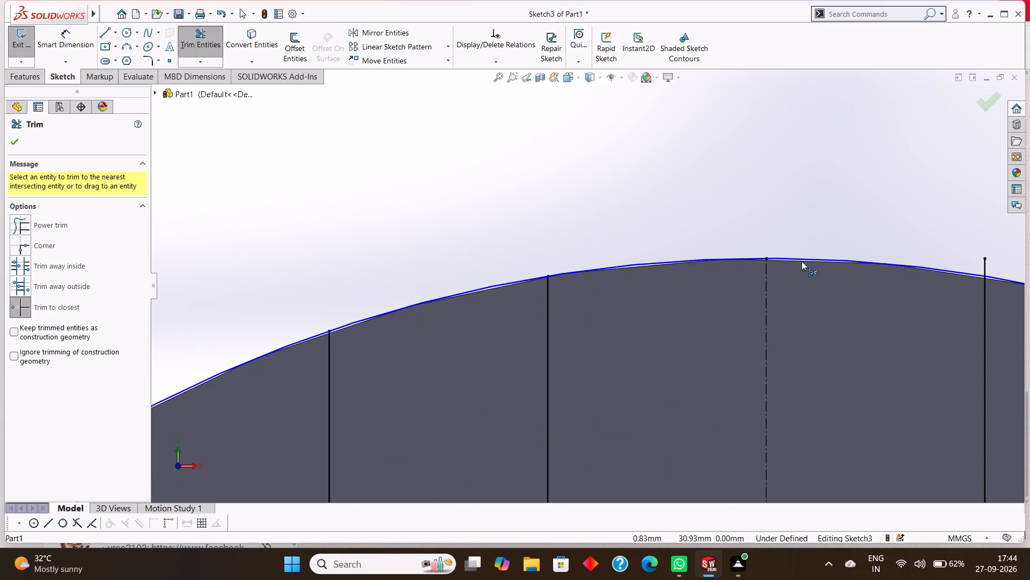
scroll(801, 260, "down", 5)
scroll(817, 278, "up", 9)
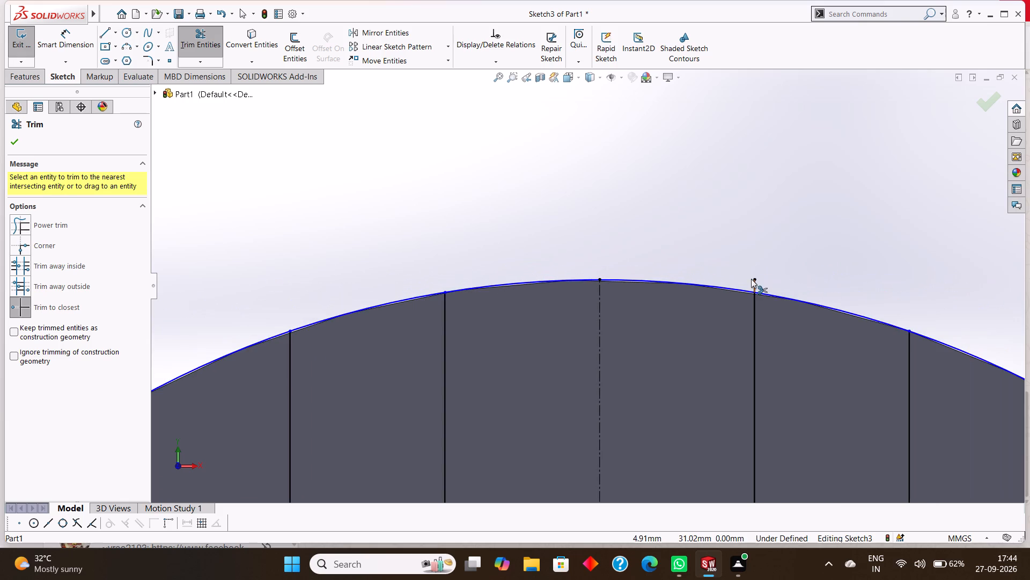
scroll(756, 282, "down", 4)
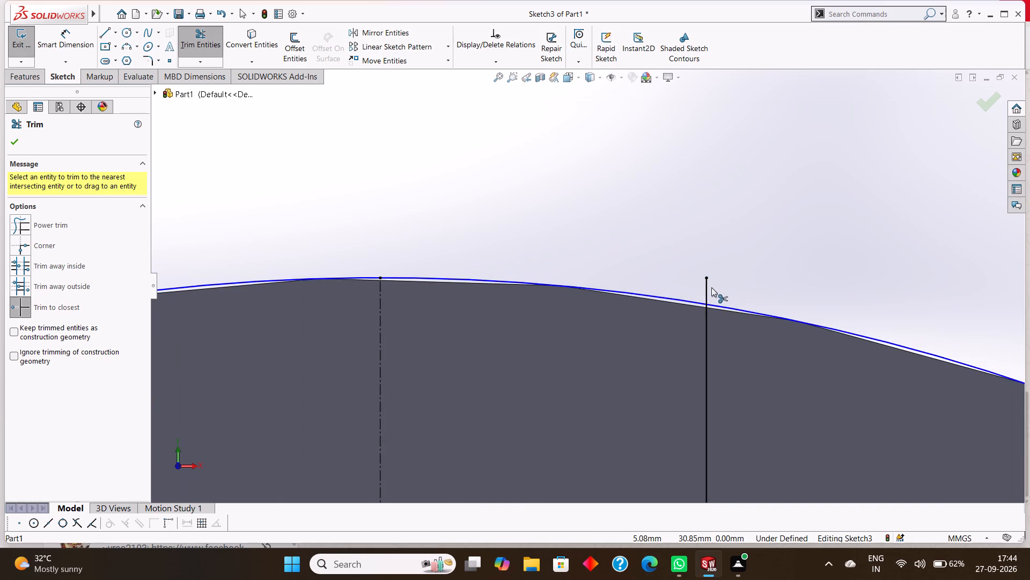
left_click(707, 286)
scroll(716, 287, "up", 5)
scroll(657, 305, "up", 2)
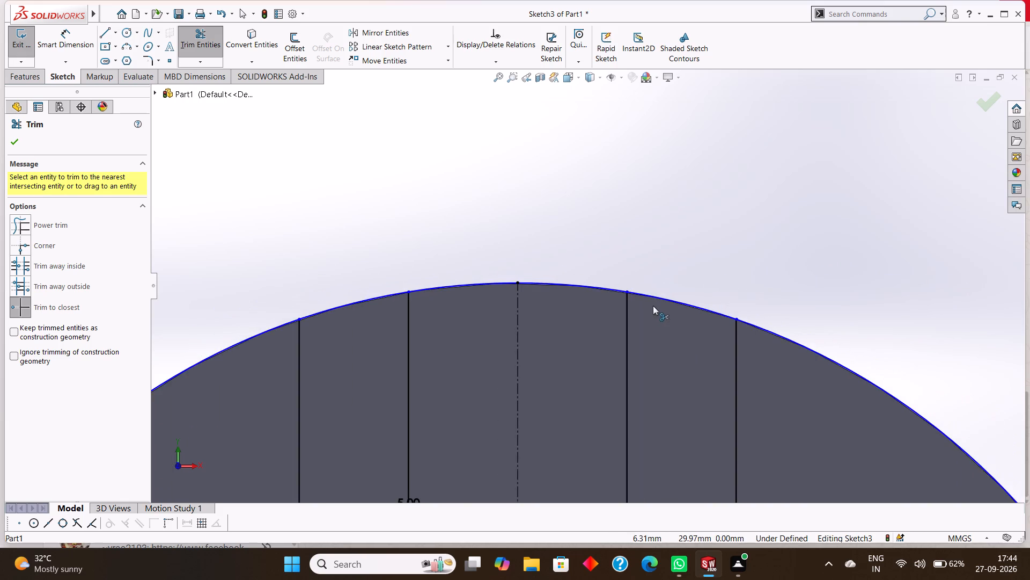
scroll(643, 304, "up", 6)
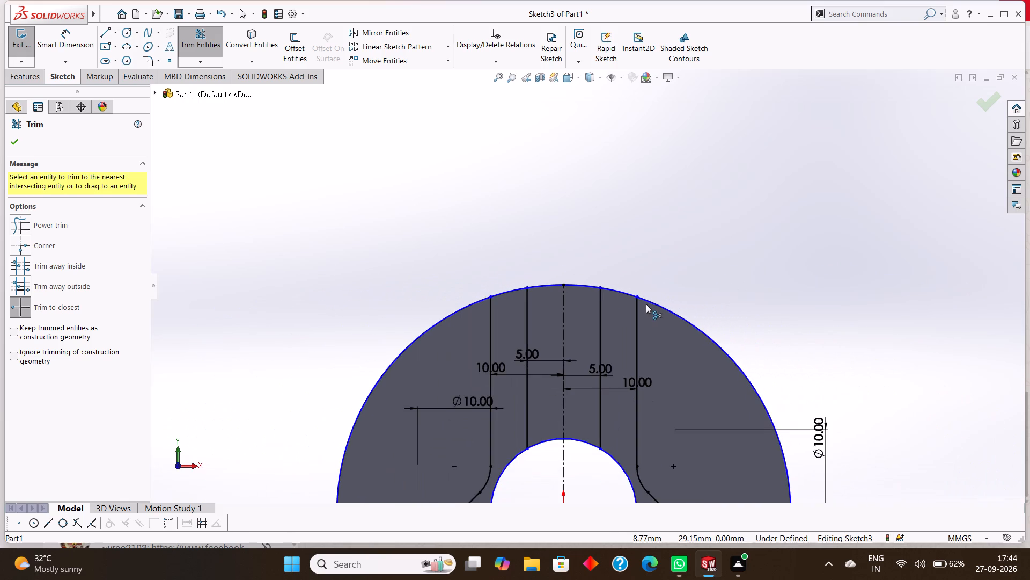
scroll(698, 392, "up", 2)
scroll(626, 402, "up", 2)
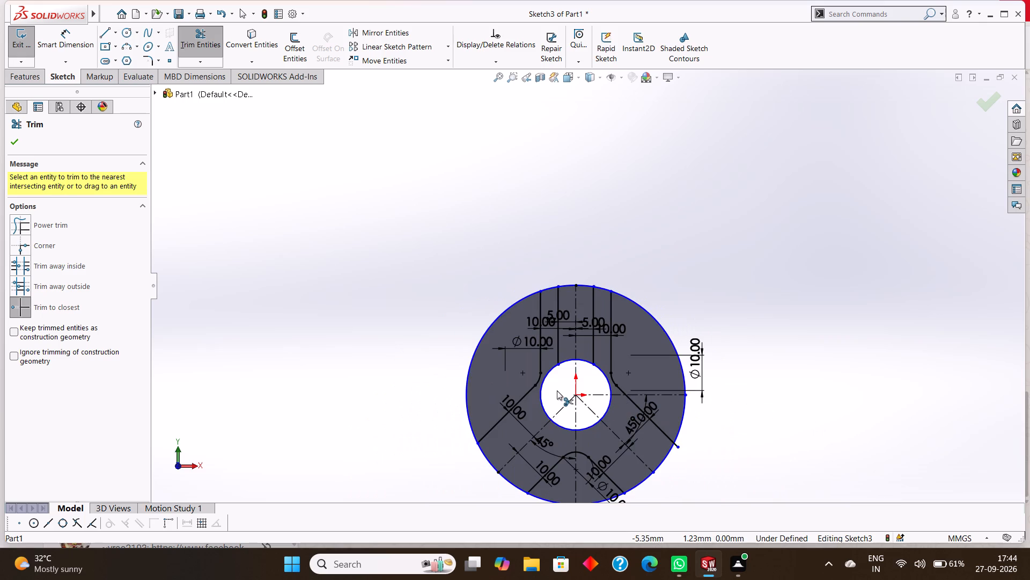
scroll(560, 371, "down", 5)
scroll(560, 371, "up", 3)
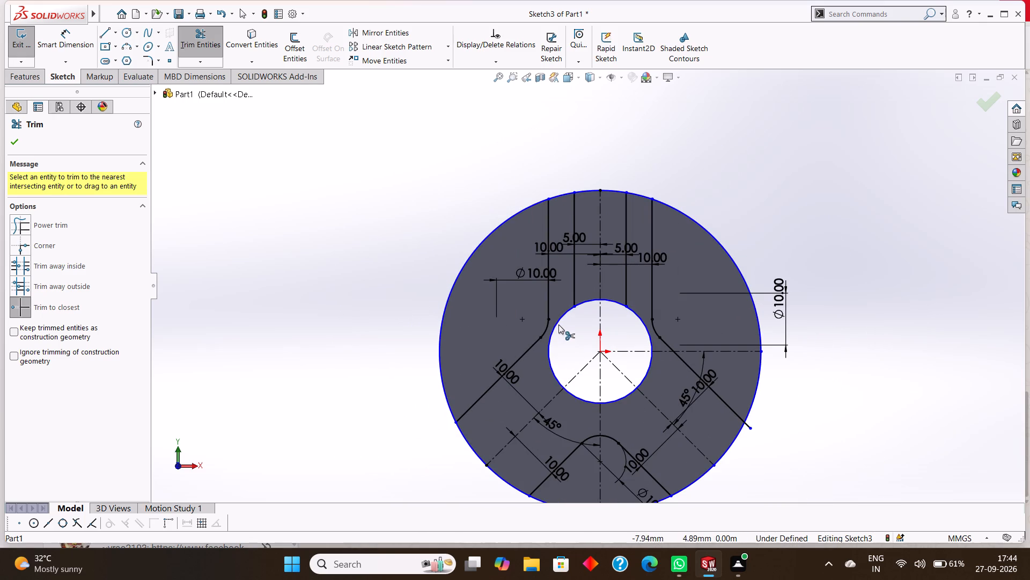
left_click(18, 140)
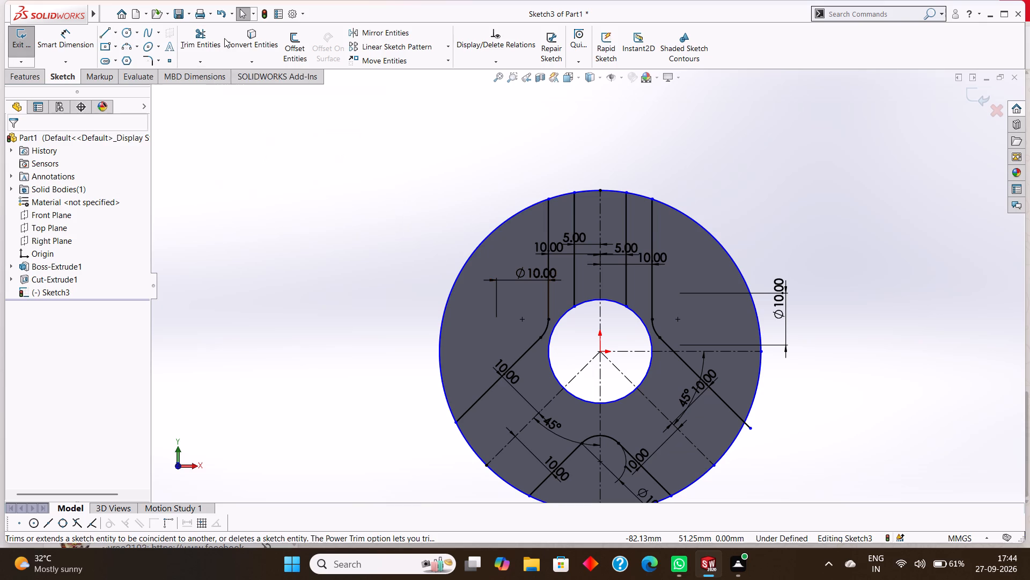
Offset the lower-left 45° centerline 5 mm to both sides, with dimensions added.
left_click(293, 45)
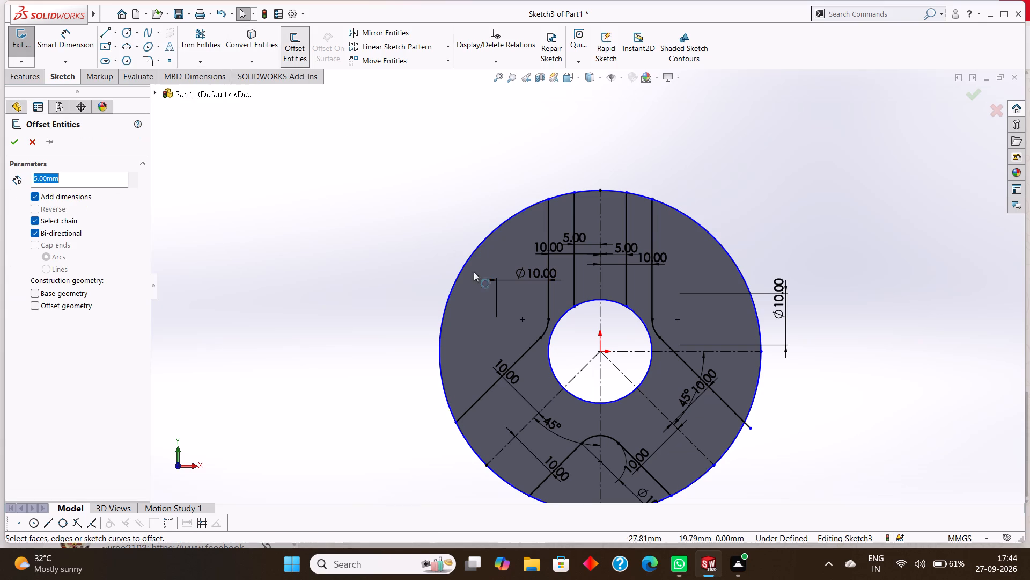
left_click(555, 397)
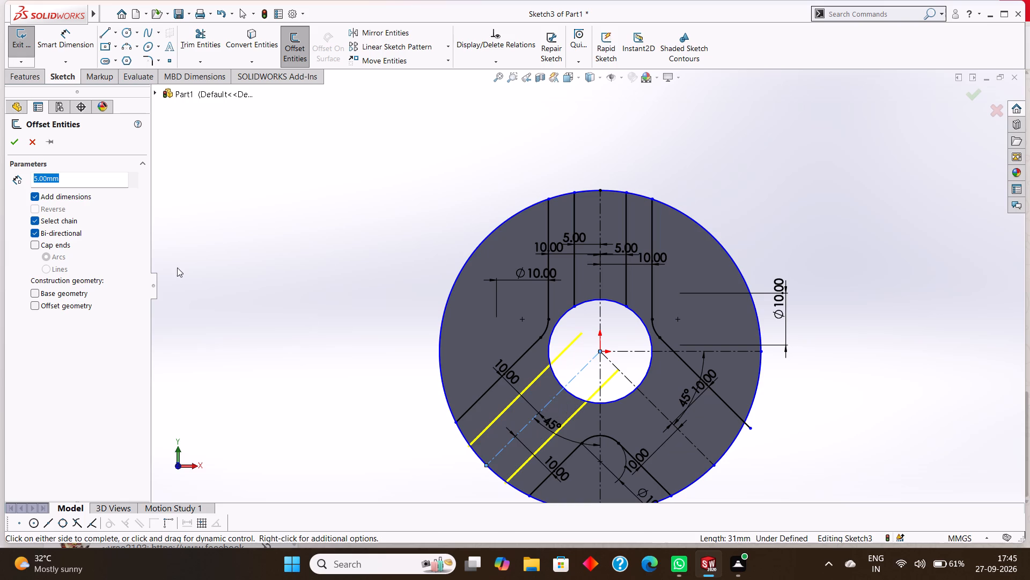
left_click(11, 143)
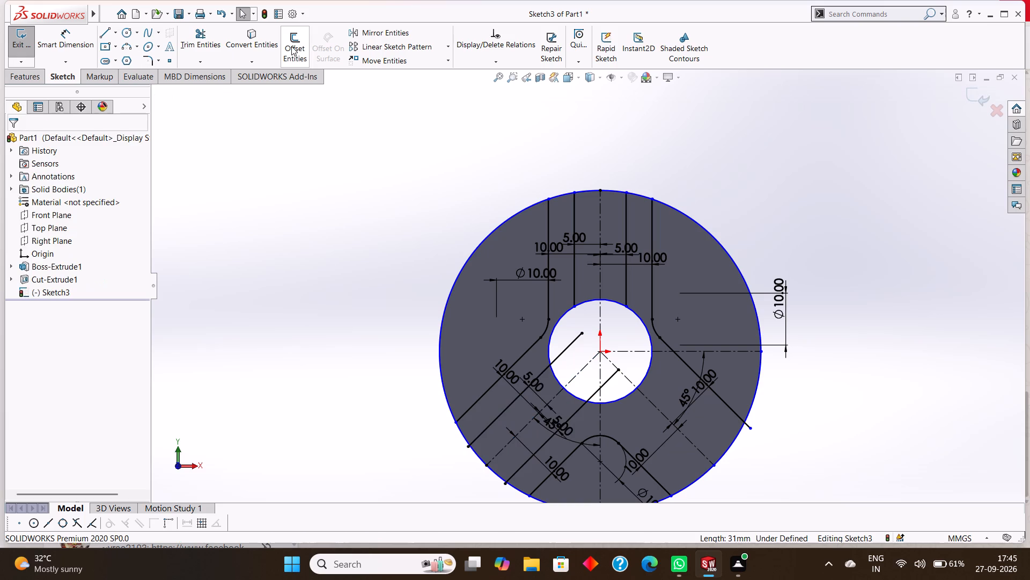
Trim away the parts of the two lower-left 5 mm offset lines that lie inside the central hole circle.
left_click(202, 34)
left_click(573, 341)
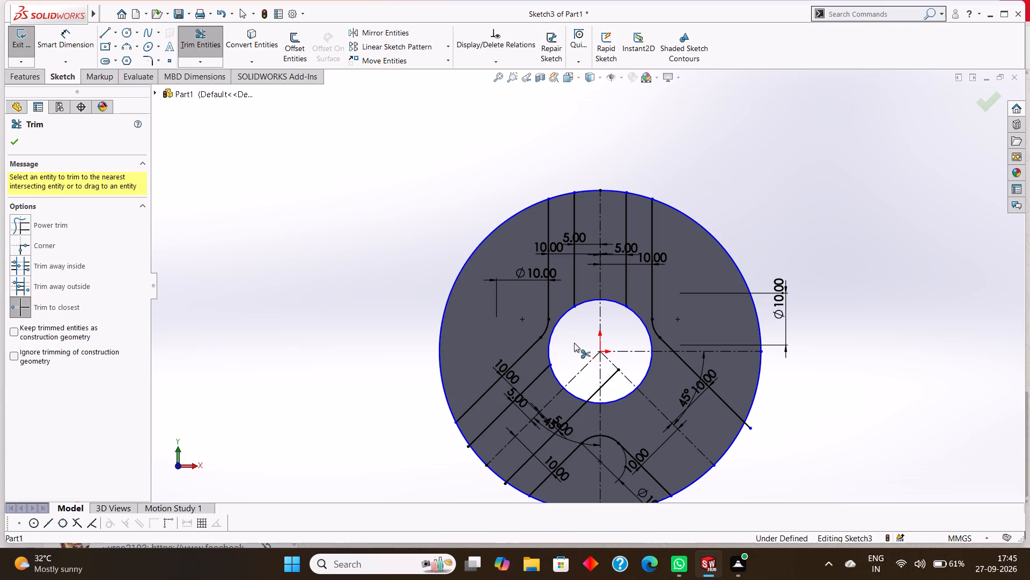
left_click(611, 377)
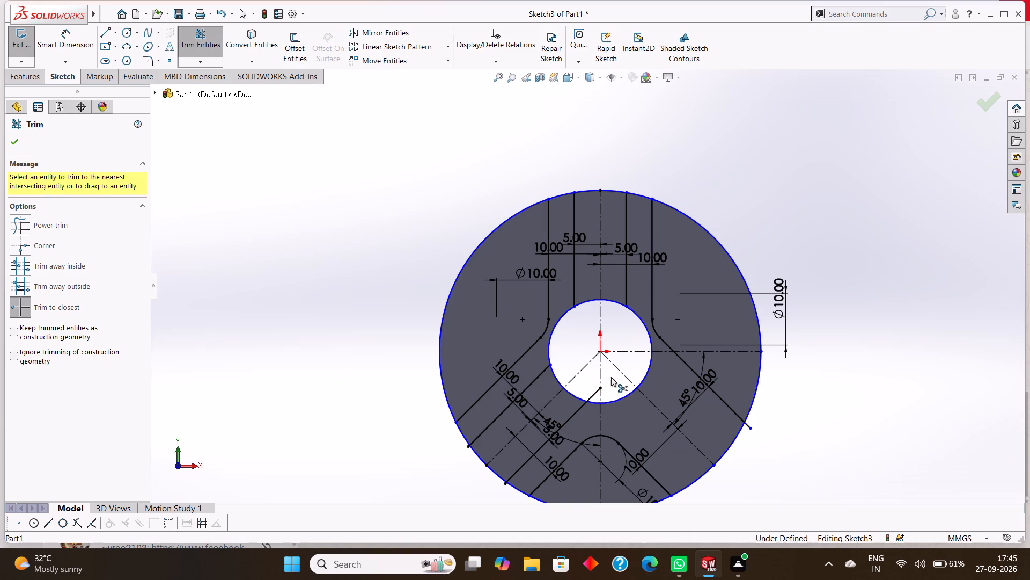
scroll(599, 394, "down", 4)
left_click(586, 361)
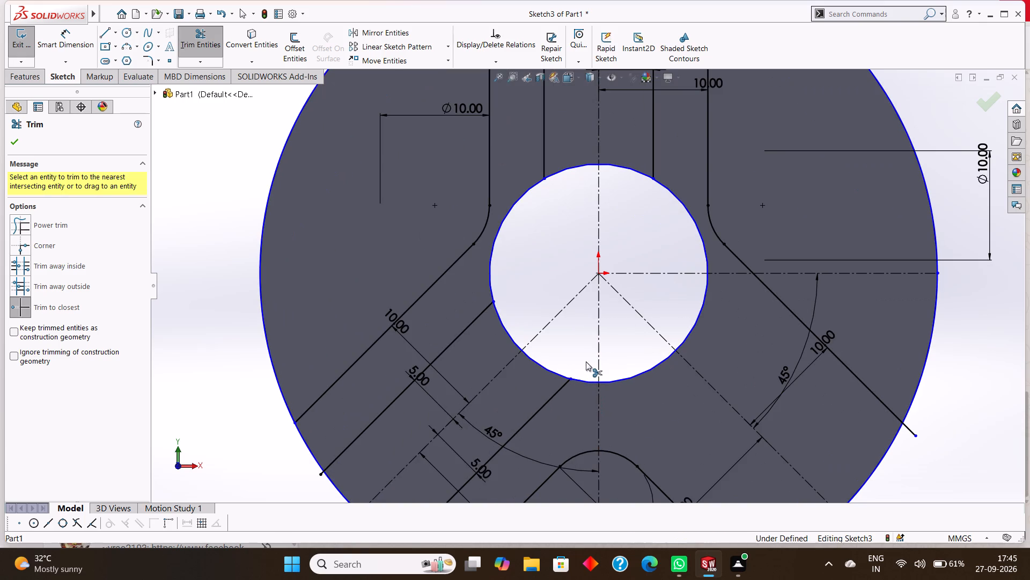
Trim the outer ends of the two lower-left 5 mm offset lines where they extend past the disc's outer circle.
scroll(586, 361, "up", 4)
scroll(467, 392, "down", 6)
scroll(488, 335, "down", 4)
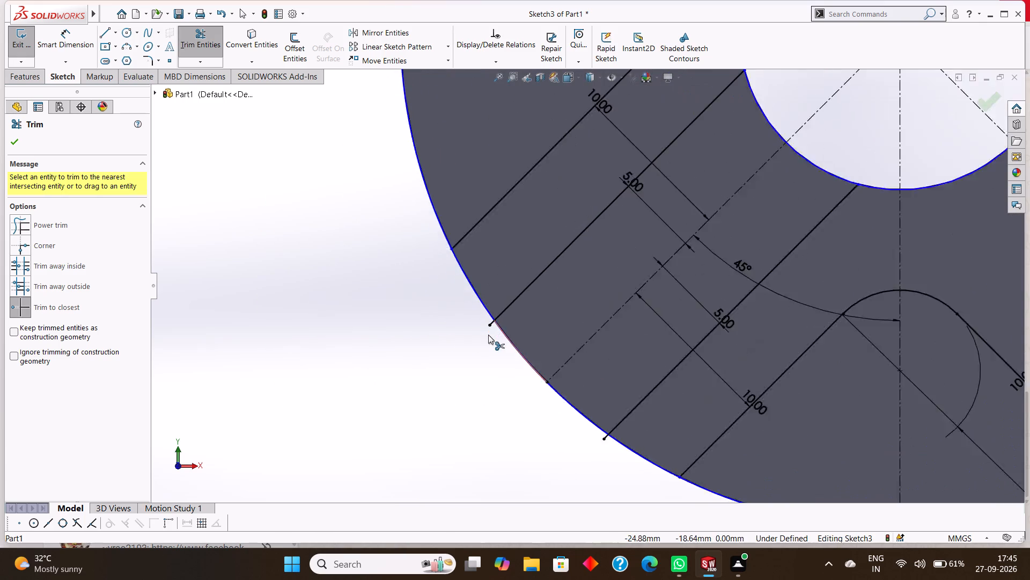
scroll(488, 335, "down", 13)
left_click(540, 267)
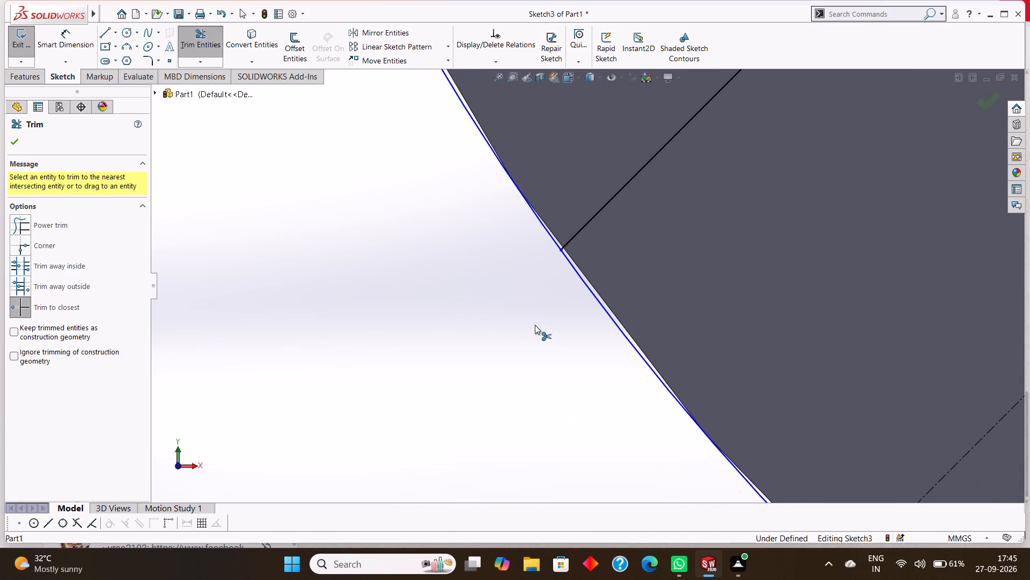
scroll(535, 329, "down", 1)
scroll(535, 330, "up", 5)
scroll(560, 400, "up", 5)
scroll(635, 425, "up", 4)
scroll(768, 431, "down", 4)
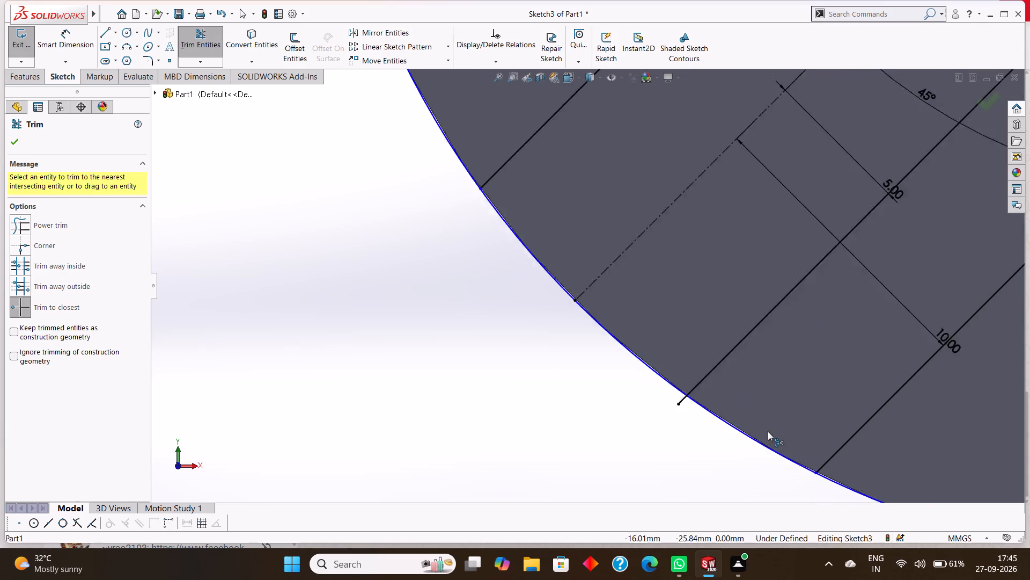
scroll(768, 431, "down", 1)
scroll(702, 429, "down", 4)
left_click(545, 299)
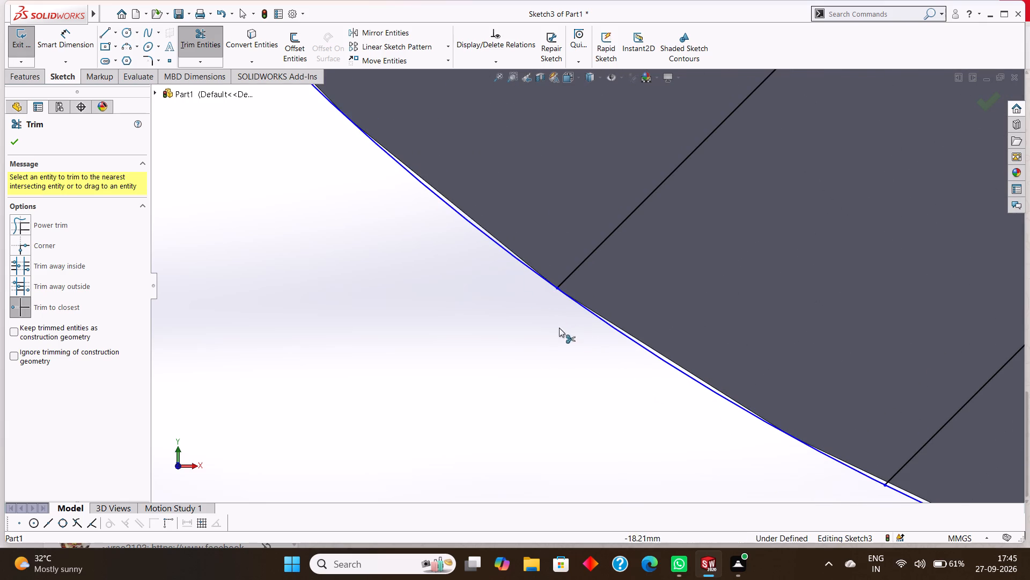
scroll(587, 385, "up", 18)
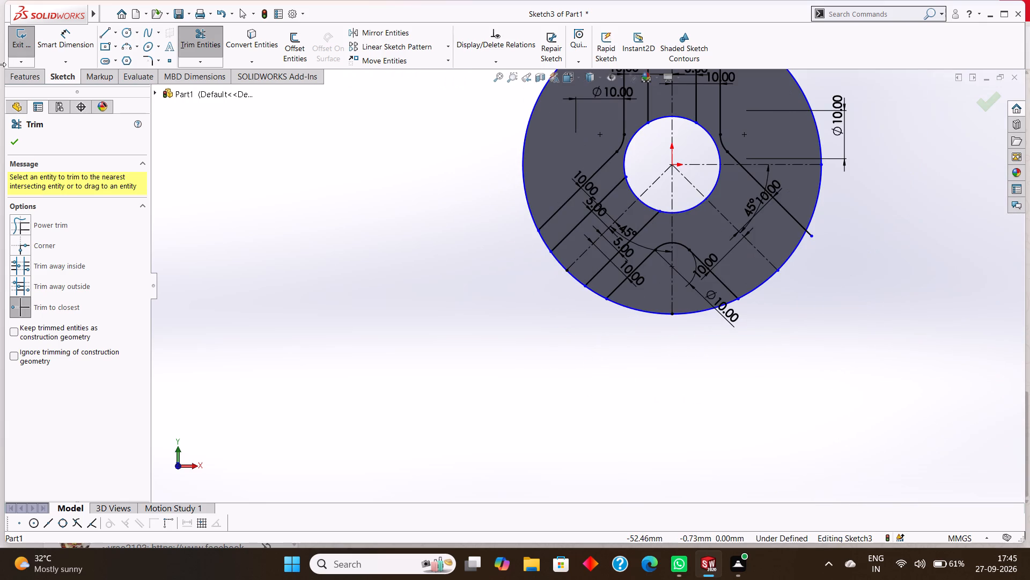
left_click(11, 149)
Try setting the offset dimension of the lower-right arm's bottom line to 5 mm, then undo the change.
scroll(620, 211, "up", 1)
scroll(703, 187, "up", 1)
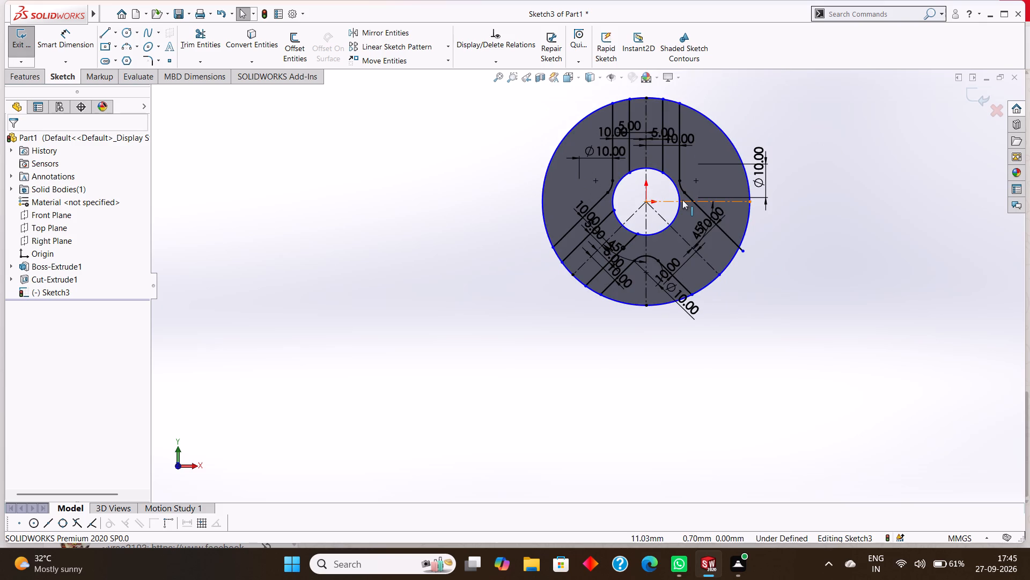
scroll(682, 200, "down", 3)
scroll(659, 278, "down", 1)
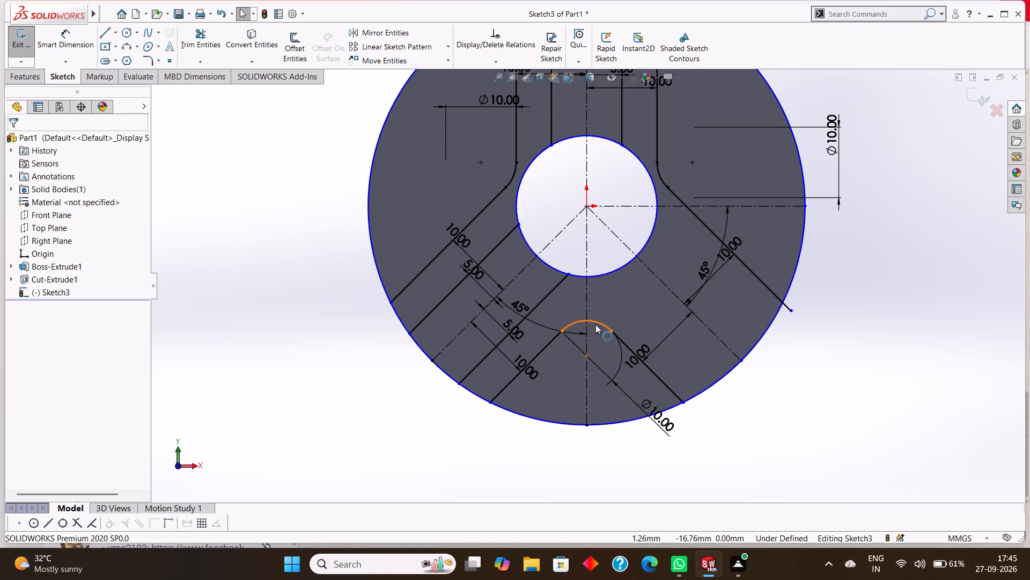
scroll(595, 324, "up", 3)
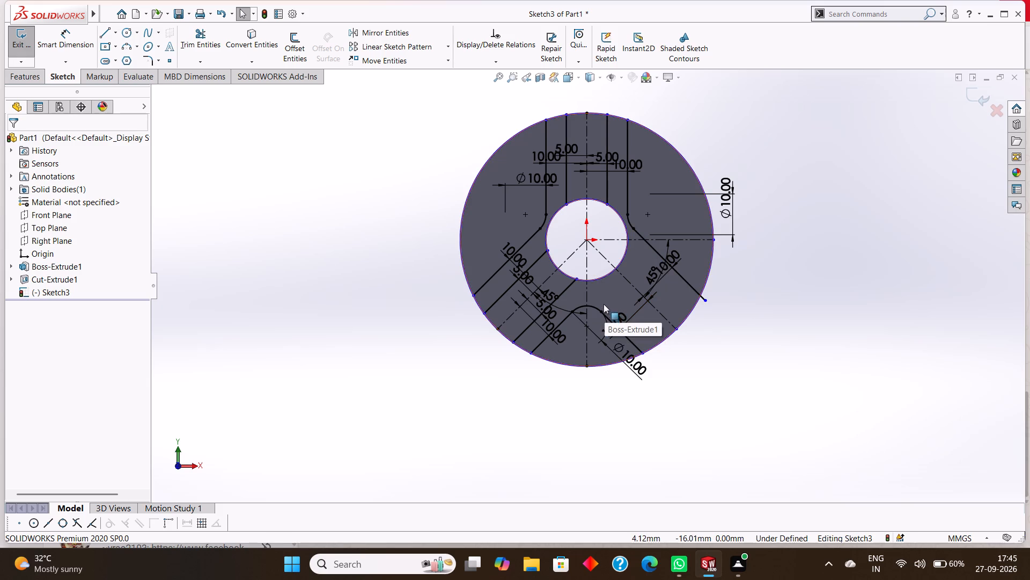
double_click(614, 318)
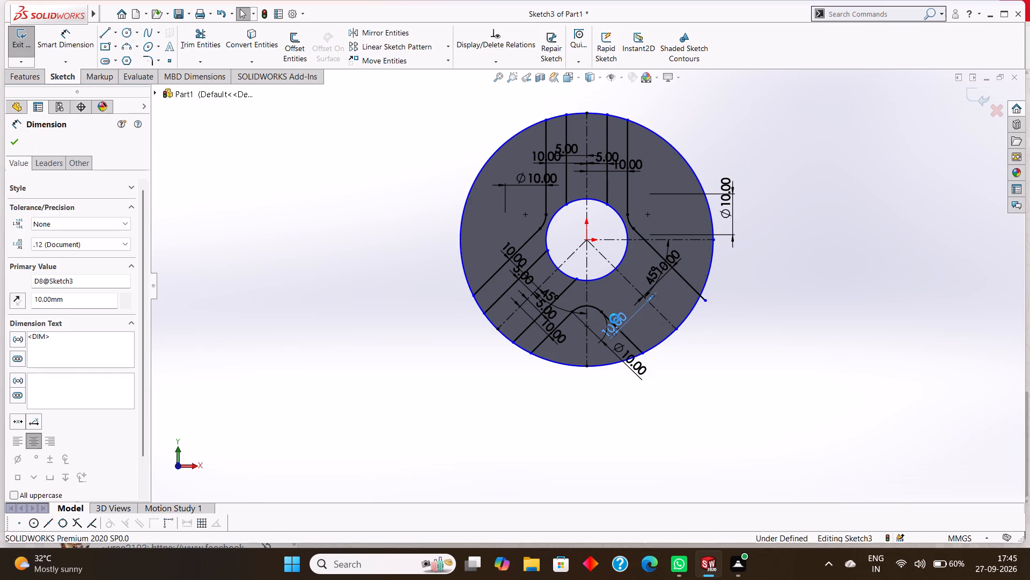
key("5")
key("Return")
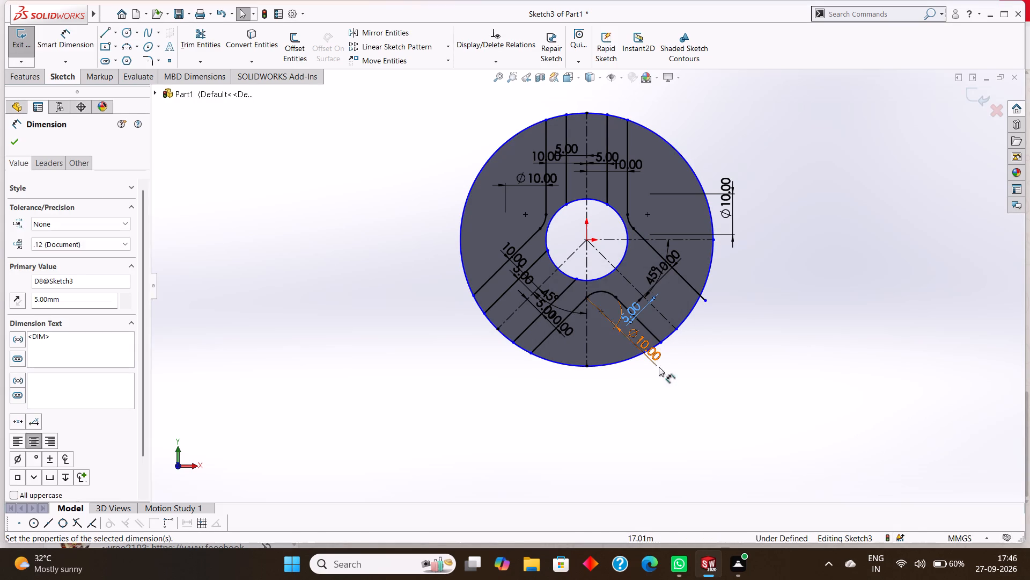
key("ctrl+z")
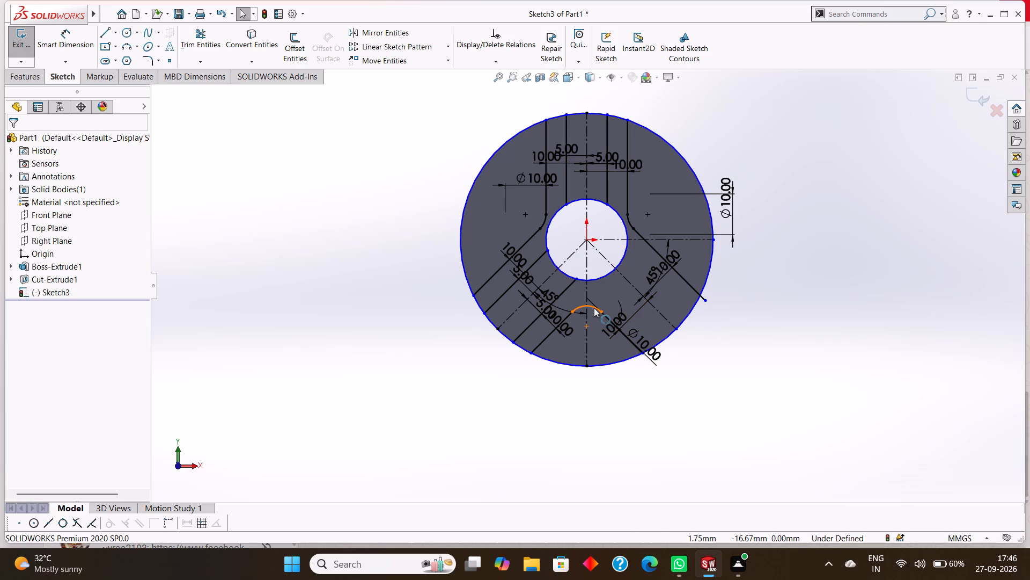
Delete the rounded corner arc between the two bottom angled lines, along with both of those 10 mm offset lines.
right_click(593, 308)
left_click(621, 502)
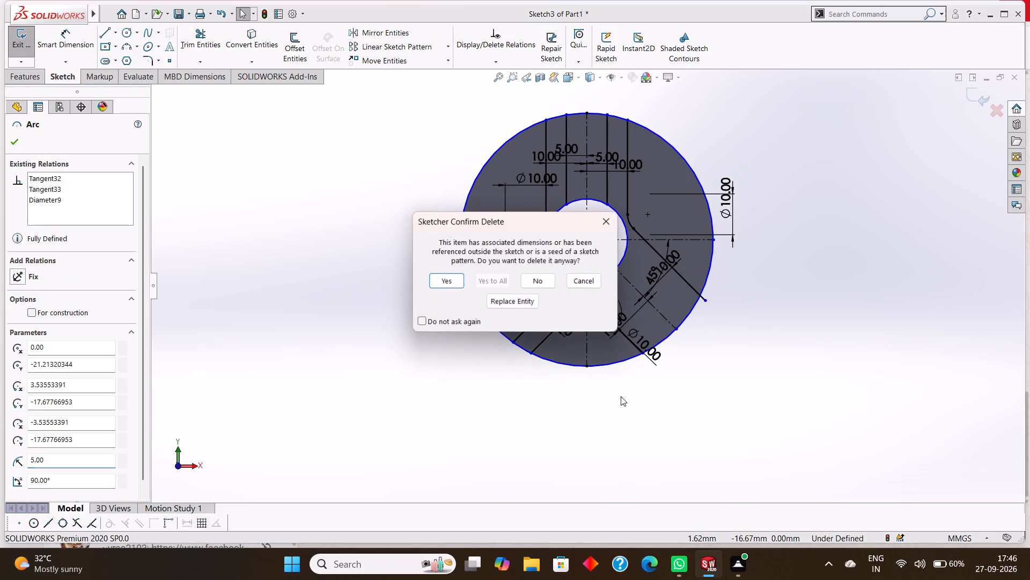
left_click(449, 282)
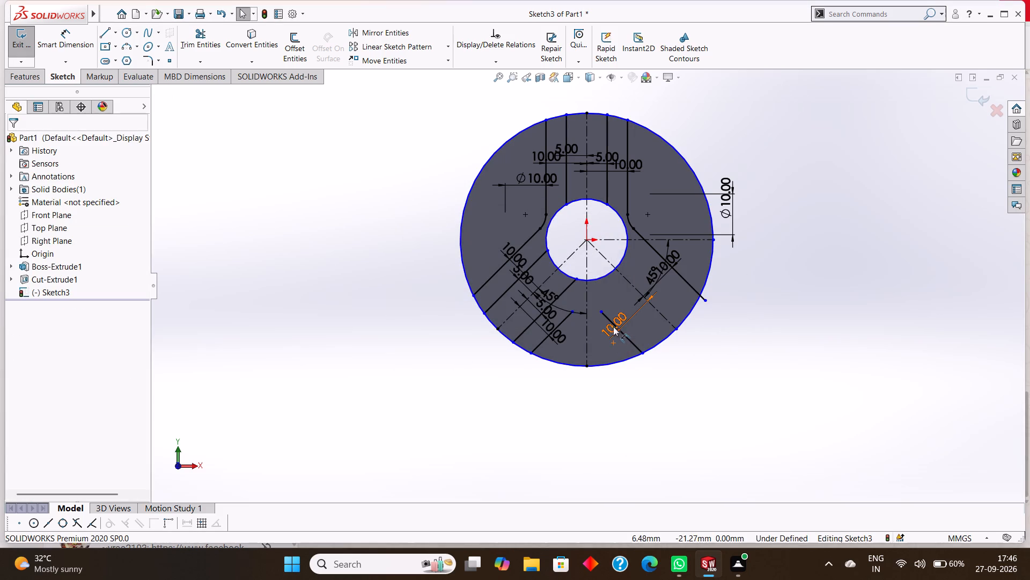
right_click(625, 334)
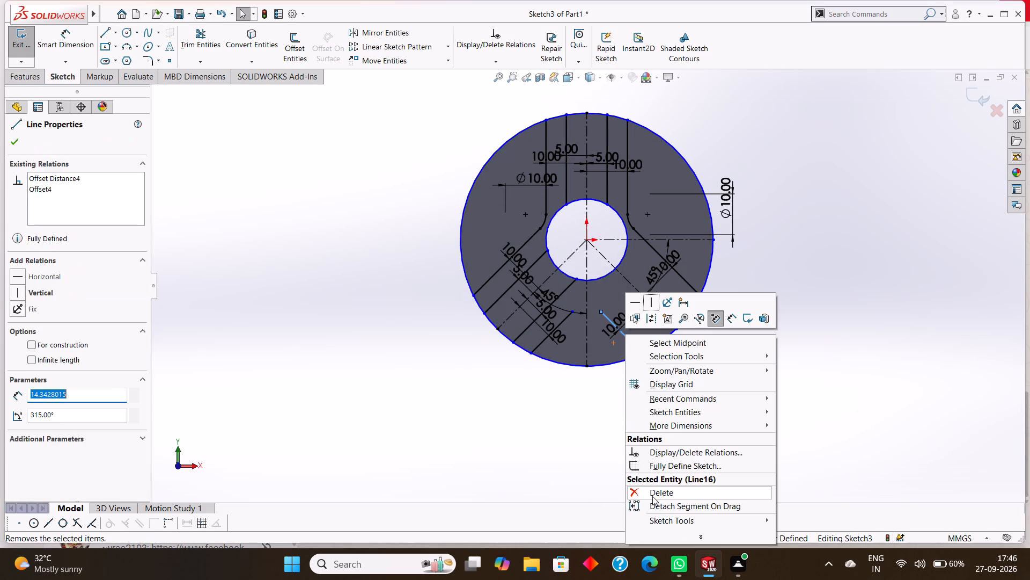
left_click(656, 495)
right_click(565, 320)
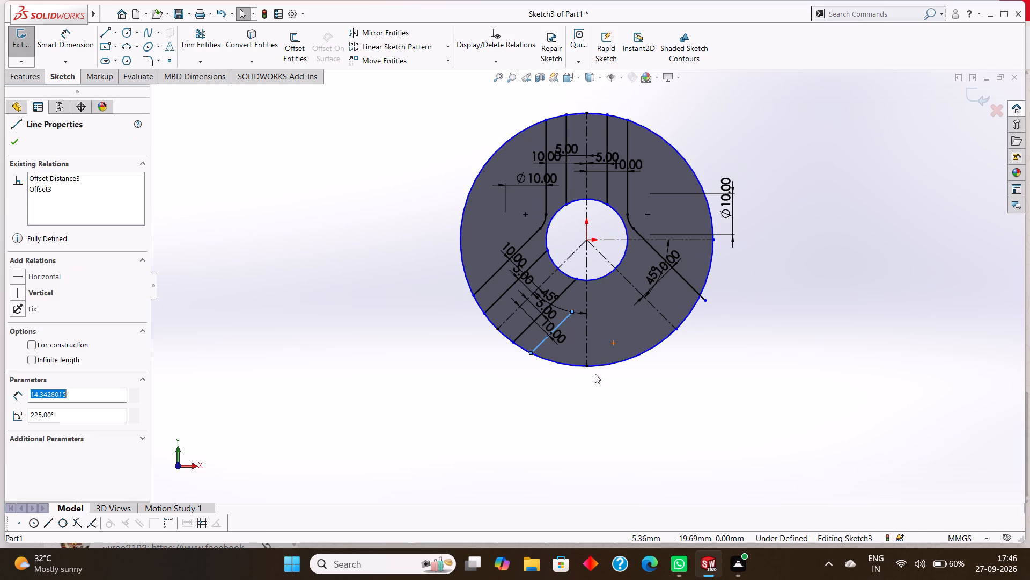
left_click(609, 477)
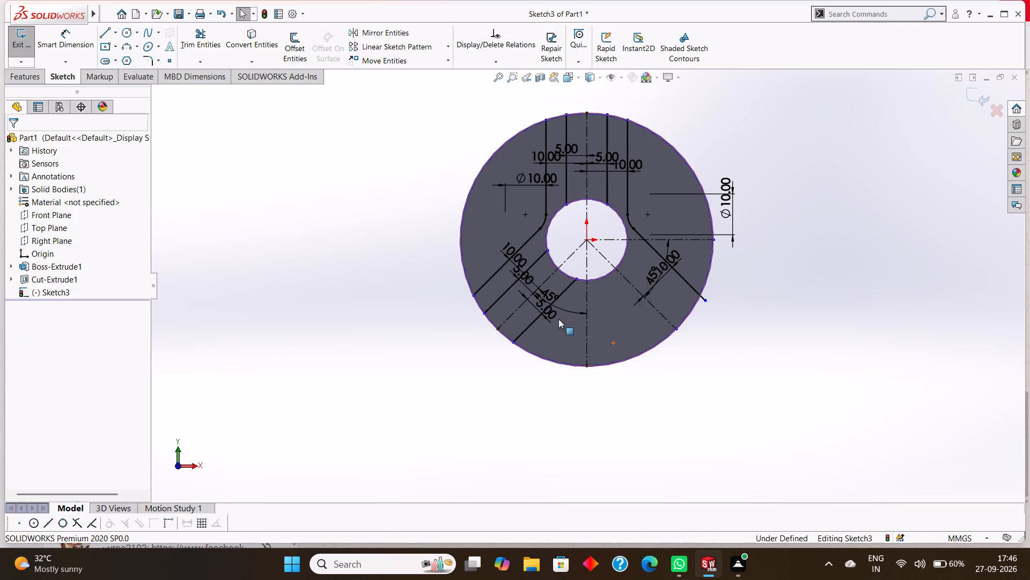
scroll(550, 296, "down", 2)
scroll(550, 296, "up", 1)
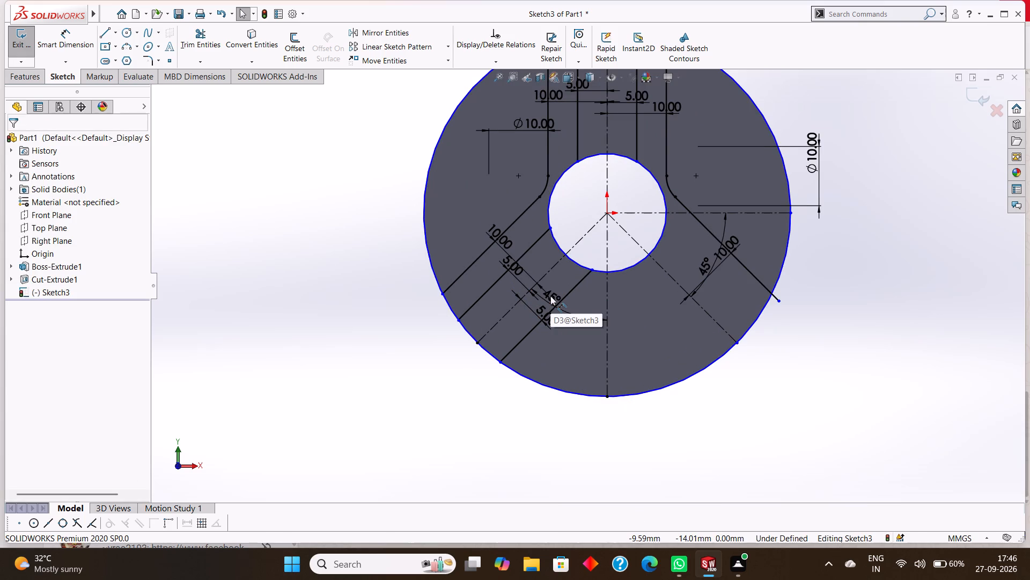
Offset the lower-left 45° centerline by 10 mm on its lower side only, with bi-directional off and the direction reversed.
left_click(567, 263)
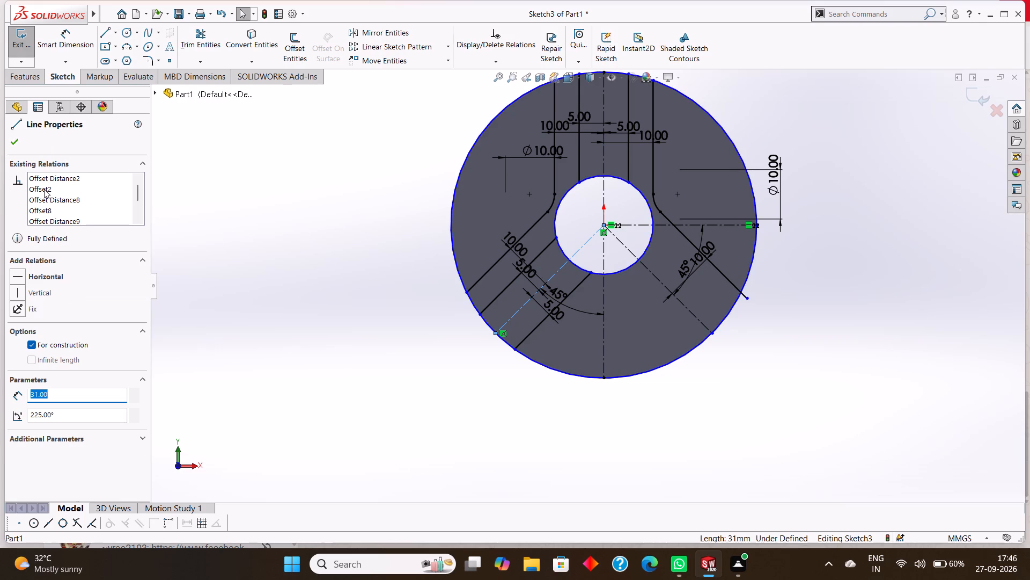
key("Escape")
left_click(282, 54)
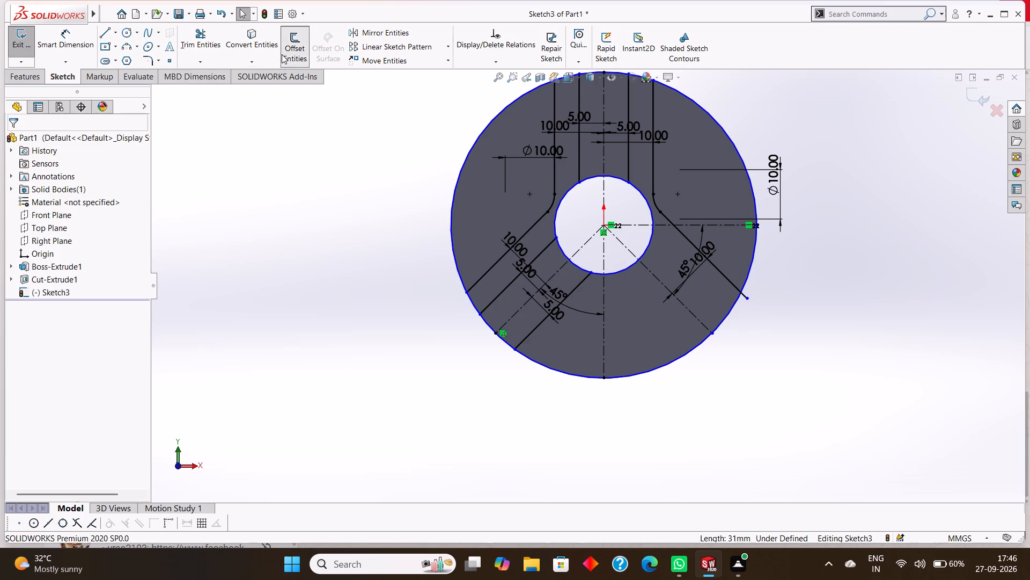
left_click(578, 248)
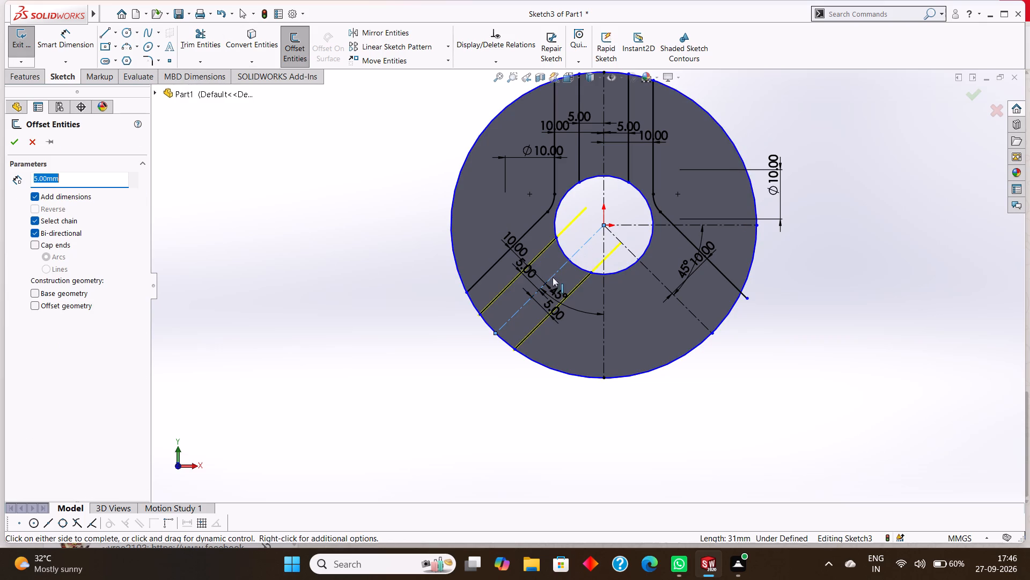
type("10")
key("Return")
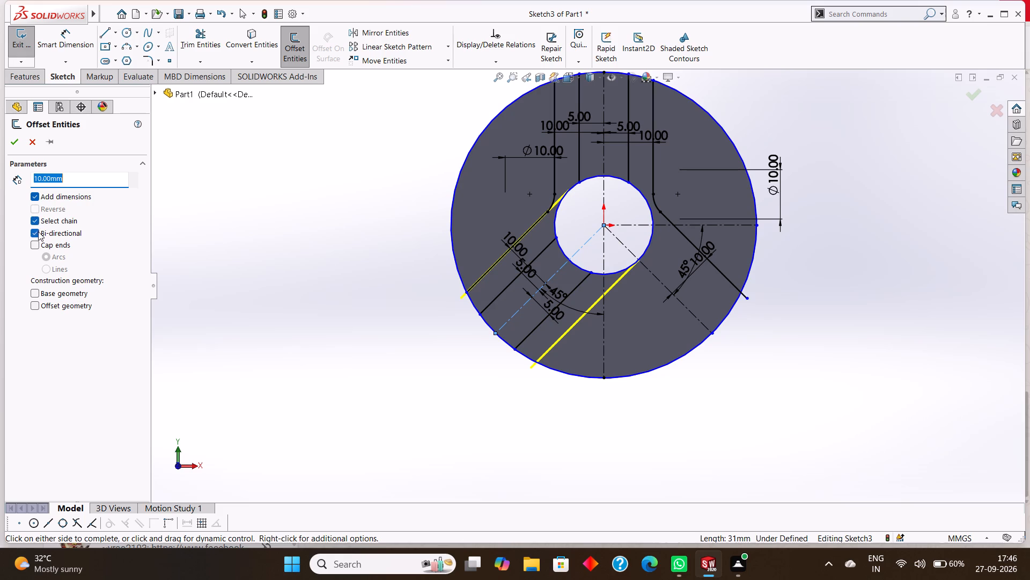
left_click(38, 231)
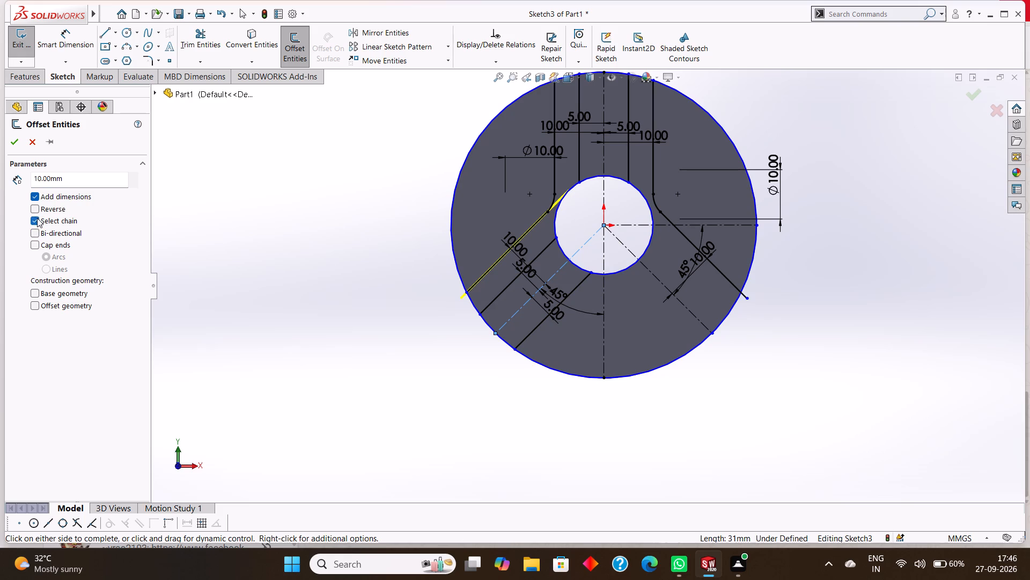
left_click(36, 212)
left_click(16, 144)
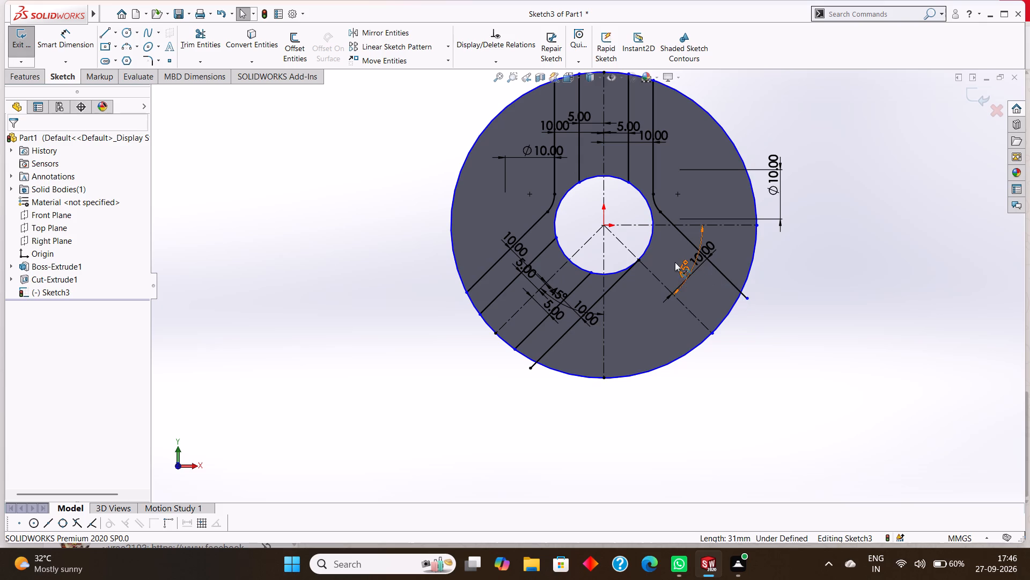
Offset the lower-right 45° centerline by 10 mm toward the bottom of the disc.
left_click(654, 272)
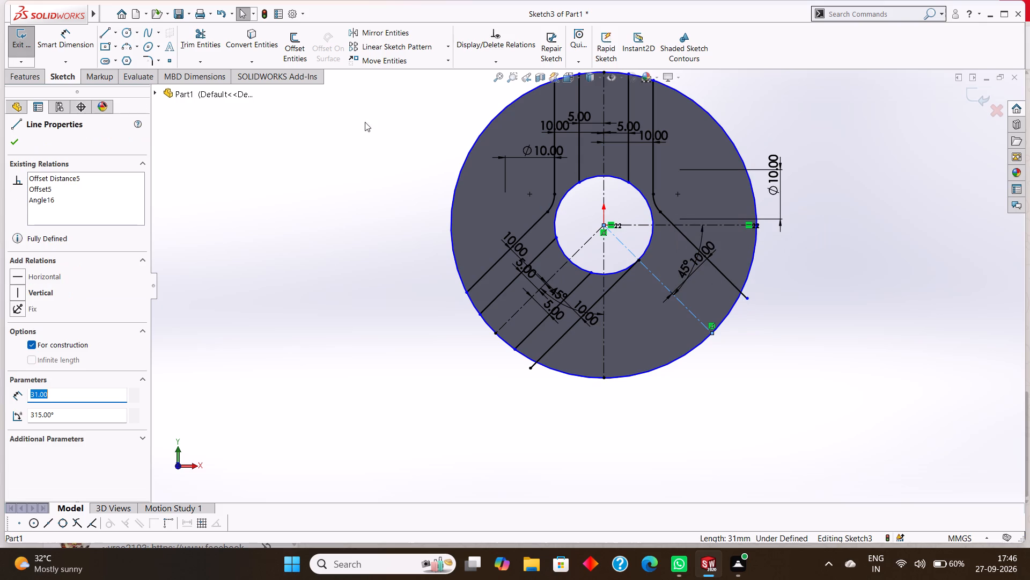
left_click(292, 41)
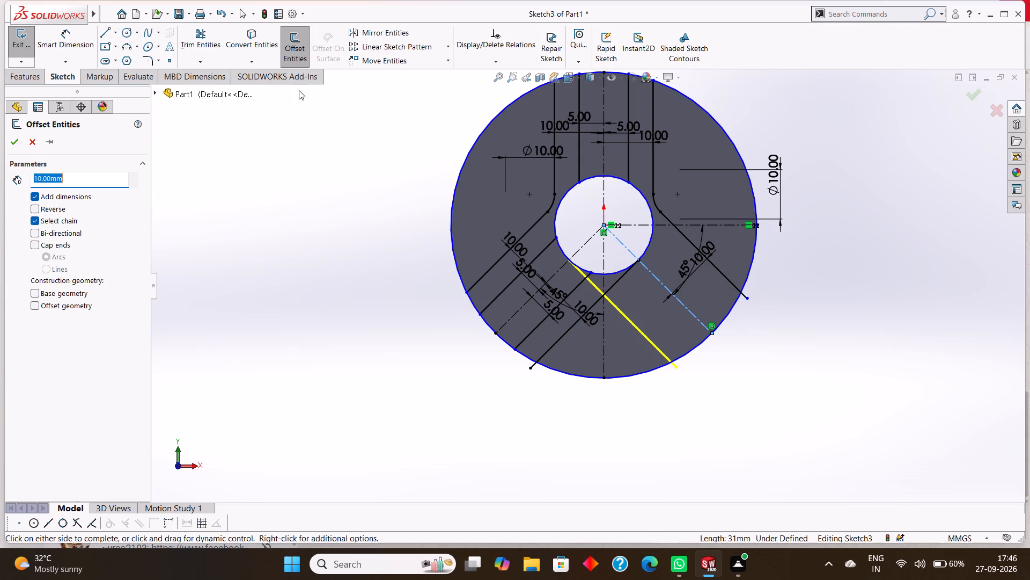
left_click(13, 143)
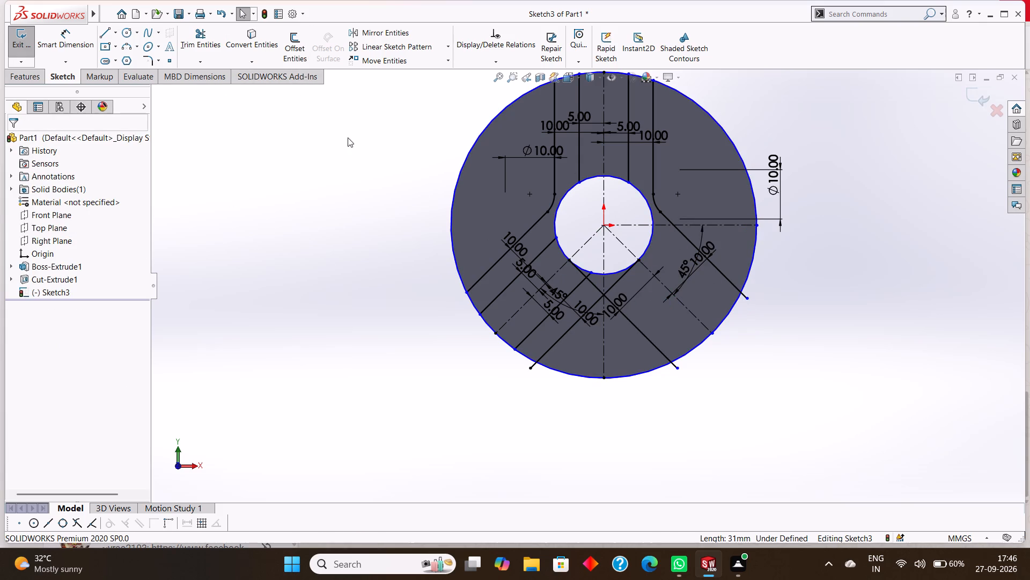
Sketch a 5 mm radius circle between the two crossing 10 mm offset lines near the bottom of the disc.
scroll(608, 308, "down", 5)
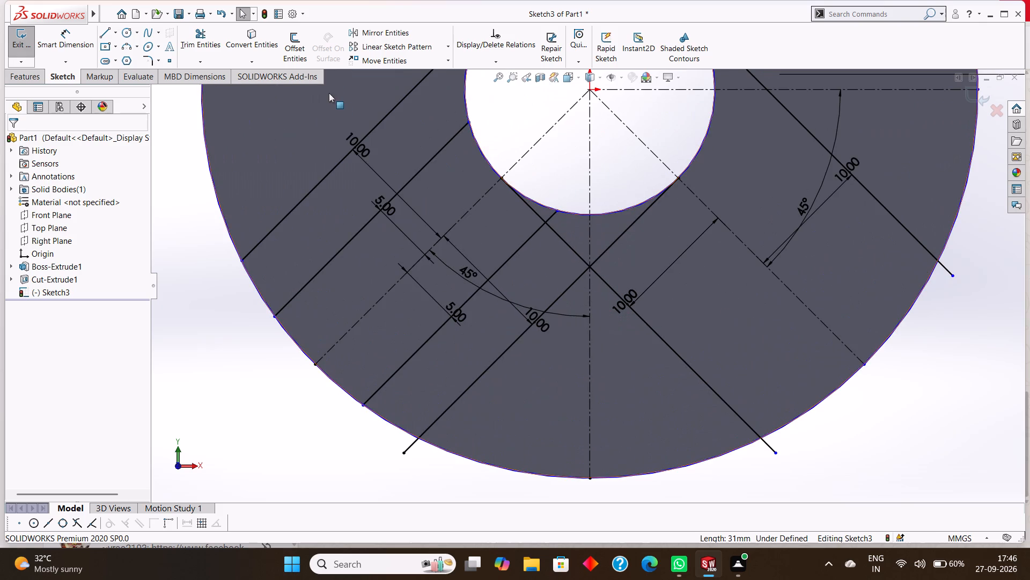
left_click(124, 34)
left_click(567, 395)
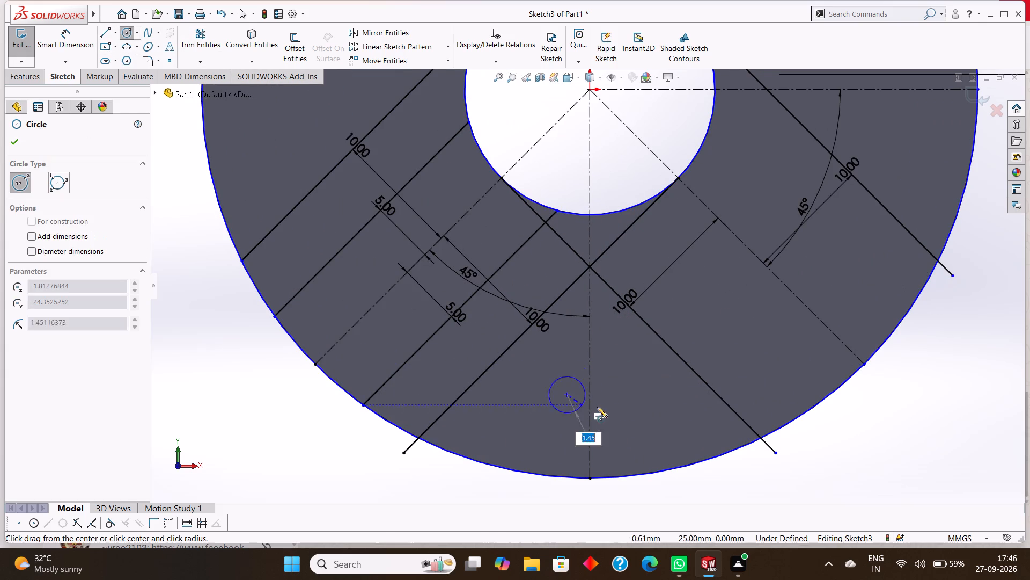
key("5")
key("Return")
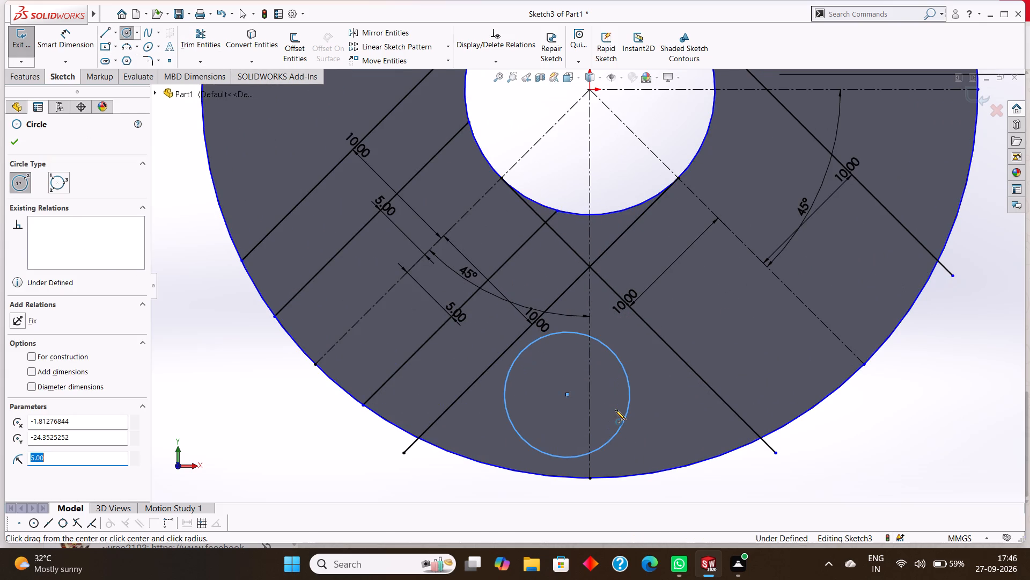
left_click(12, 141)
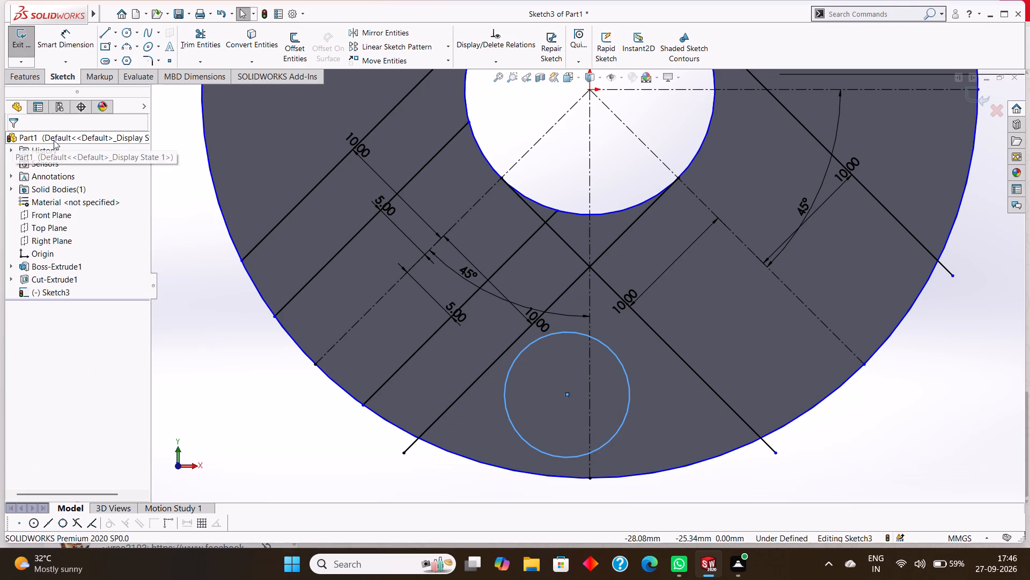
Dimension the new bottom circle's diameter as 10 mm.
left_click(63, 34)
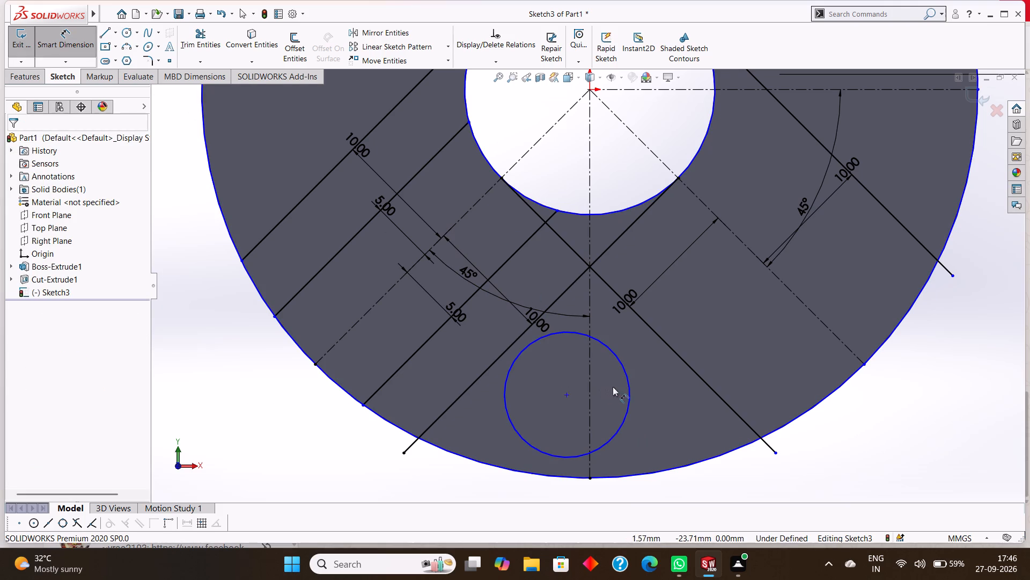
left_click(628, 397)
scroll(692, 473, "down", 2)
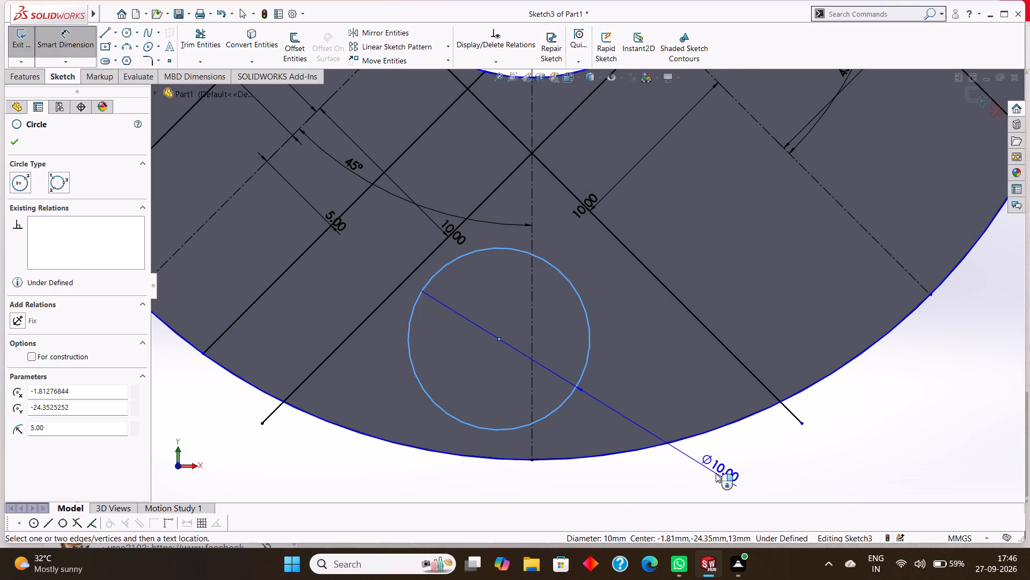
left_click(716, 473)
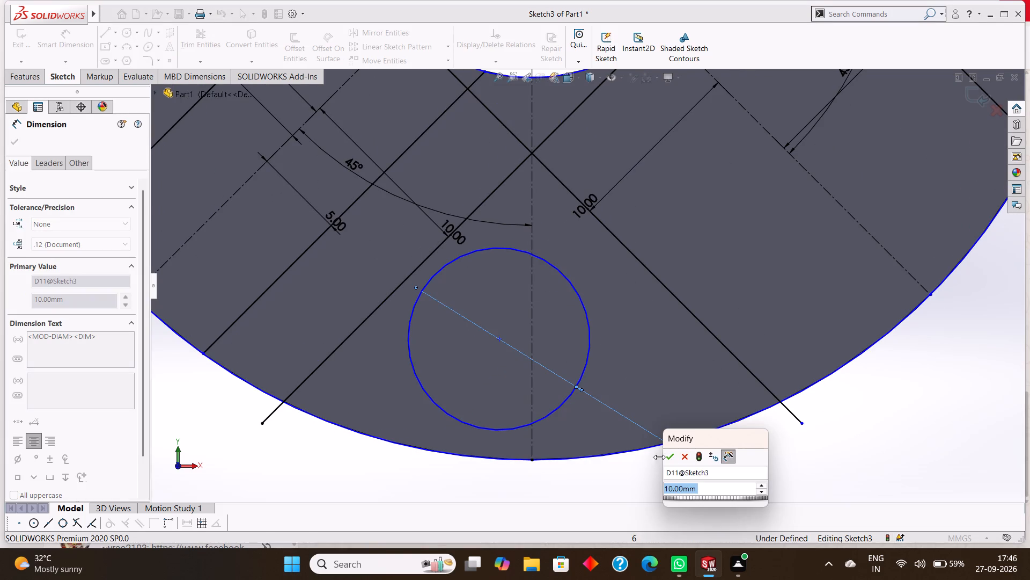
left_click(664, 455)
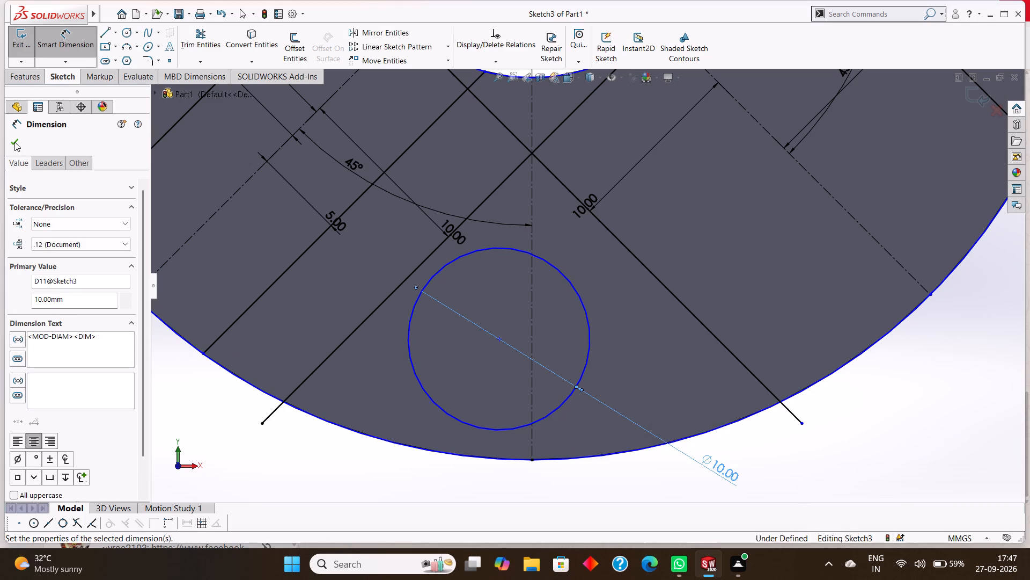
left_click(14, 142)
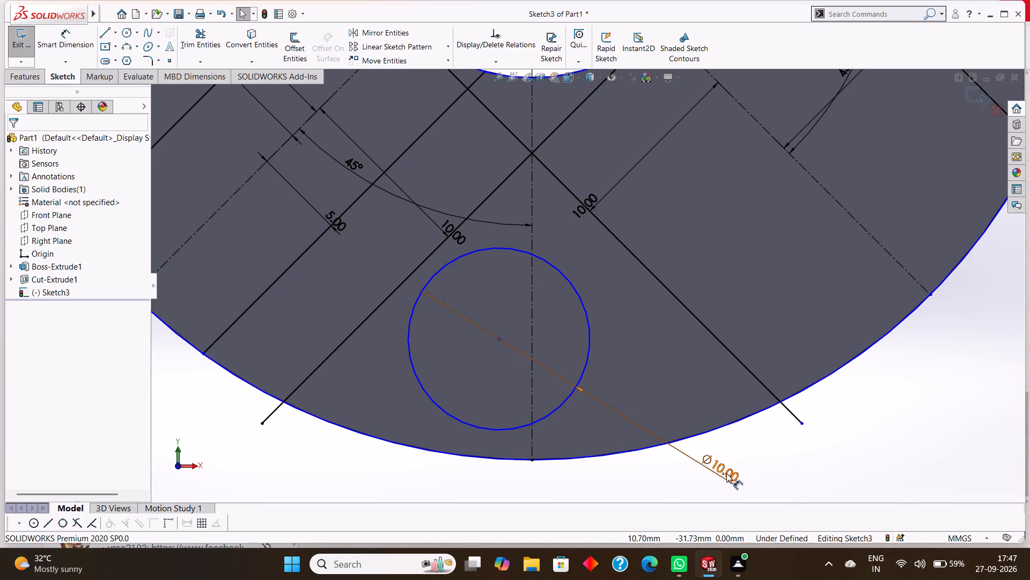
left_click(727, 473)
key("Escape")
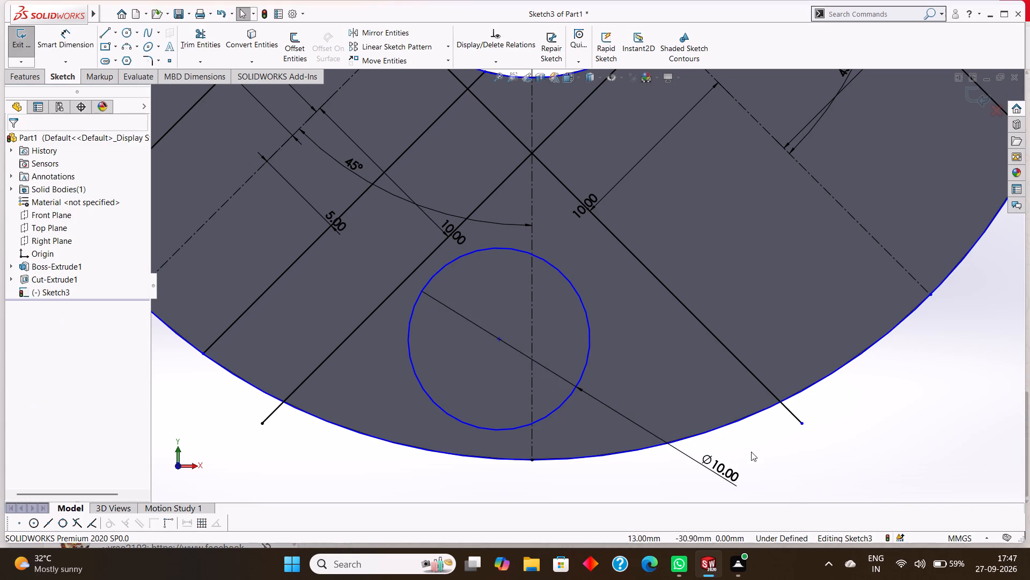
key("Escape")
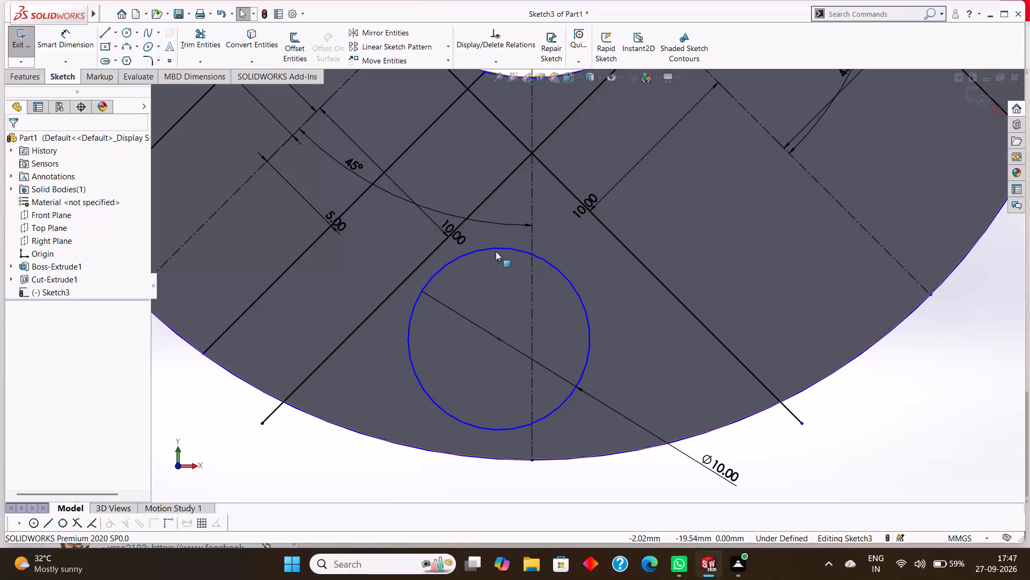
Make the bottom circle tangent to the lower-left arm's lower 10 mm offset line.
left_click(491, 247)
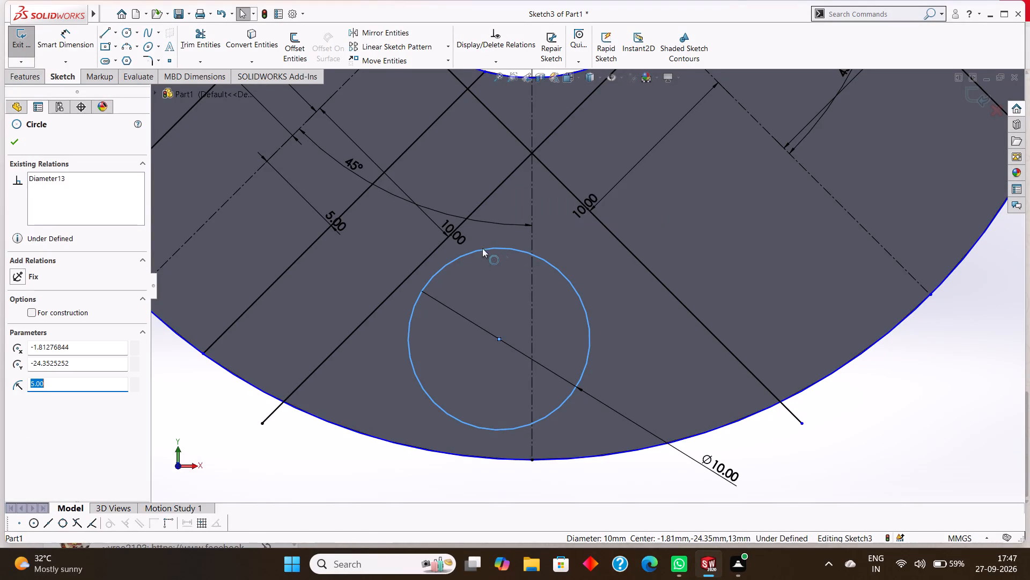
left_click(429, 255, "ctrl")
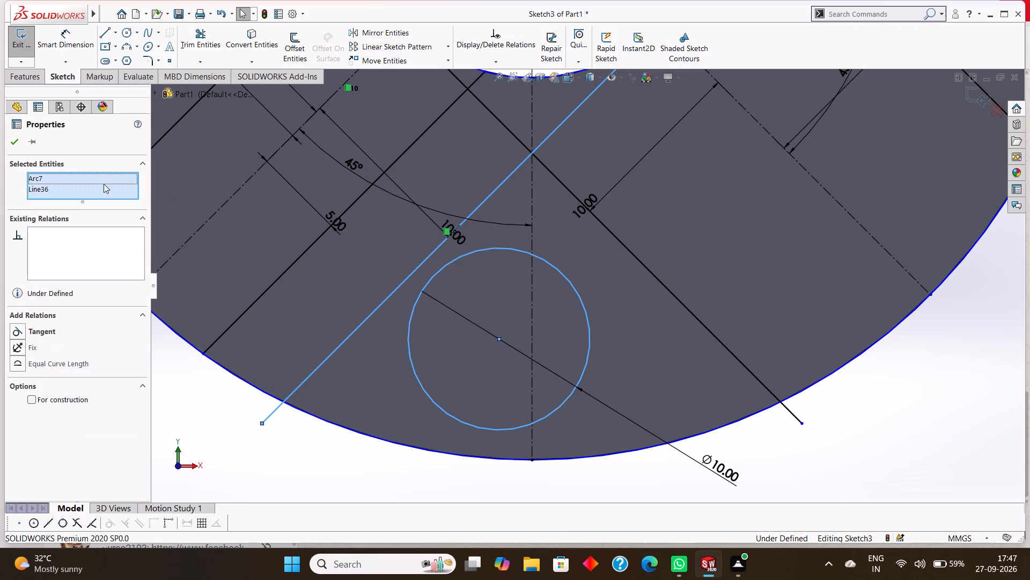
left_click(39, 328)
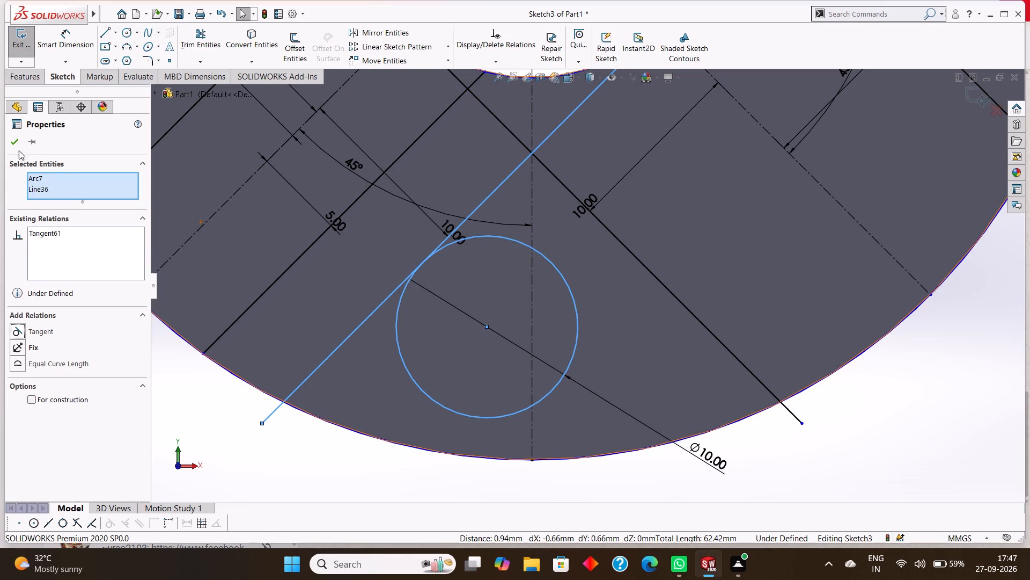
left_click(15, 143)
Make the bottom circle tangent to the lower-right arm's lower 10 mm offset line.
left_click(558, 267)
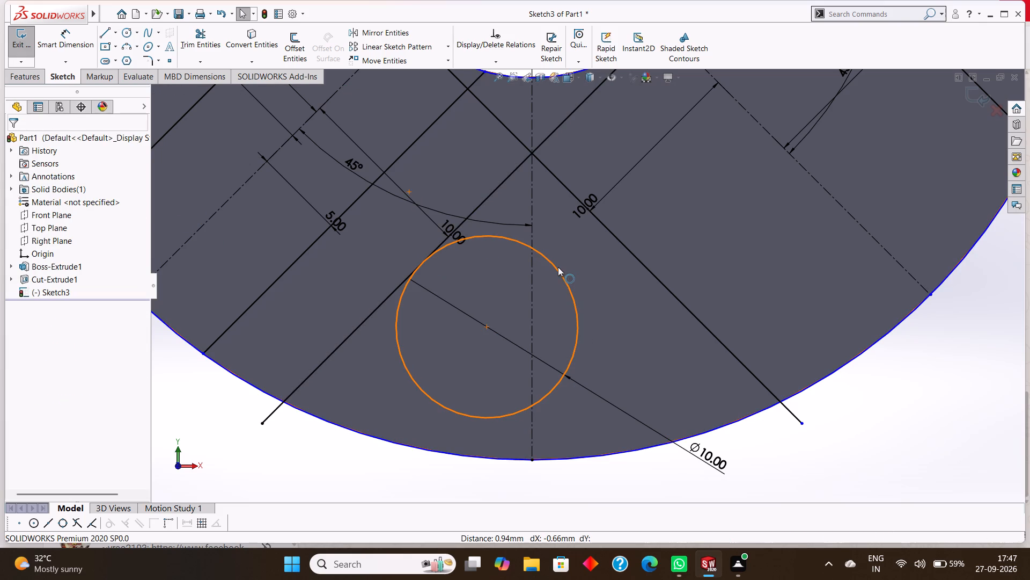
left_click(620, 239, "ctrl")
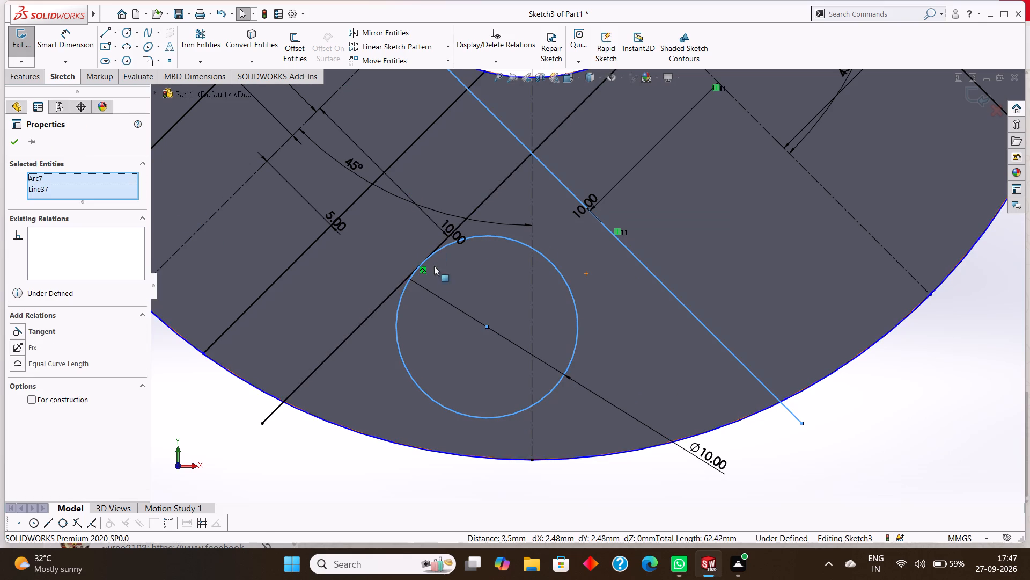
left_click(41, 332)
left_click(13, 143)
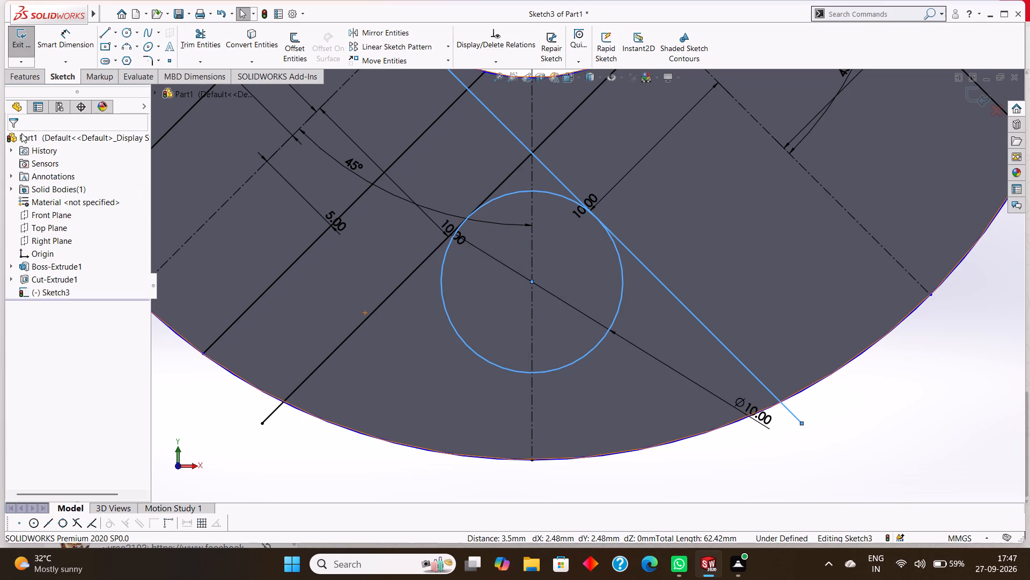
Trim away the lower part of the bottom circle, keeping only the upper arc between the two tangent lines.
left_click(194, 38)
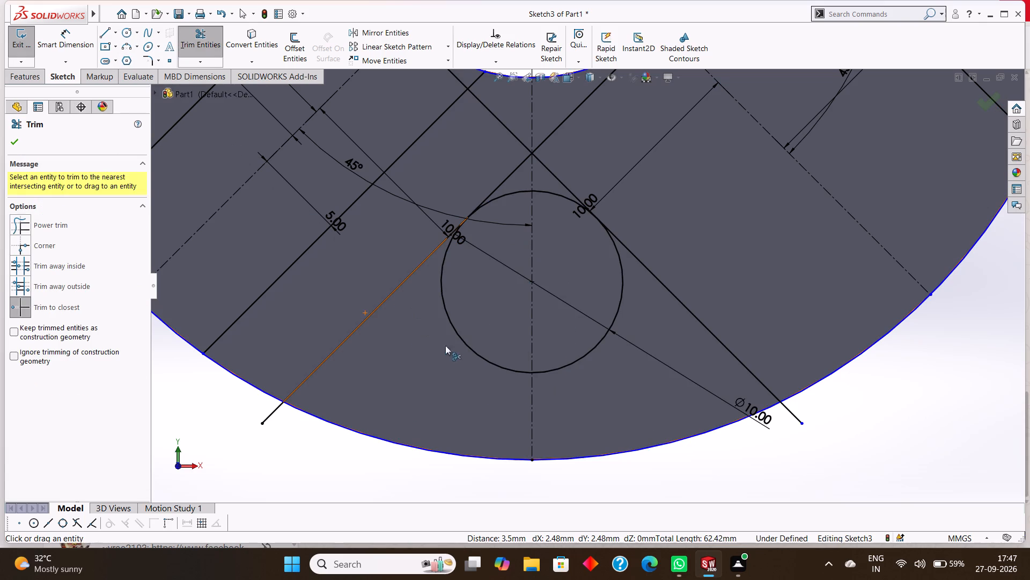
left_click(466, 345)
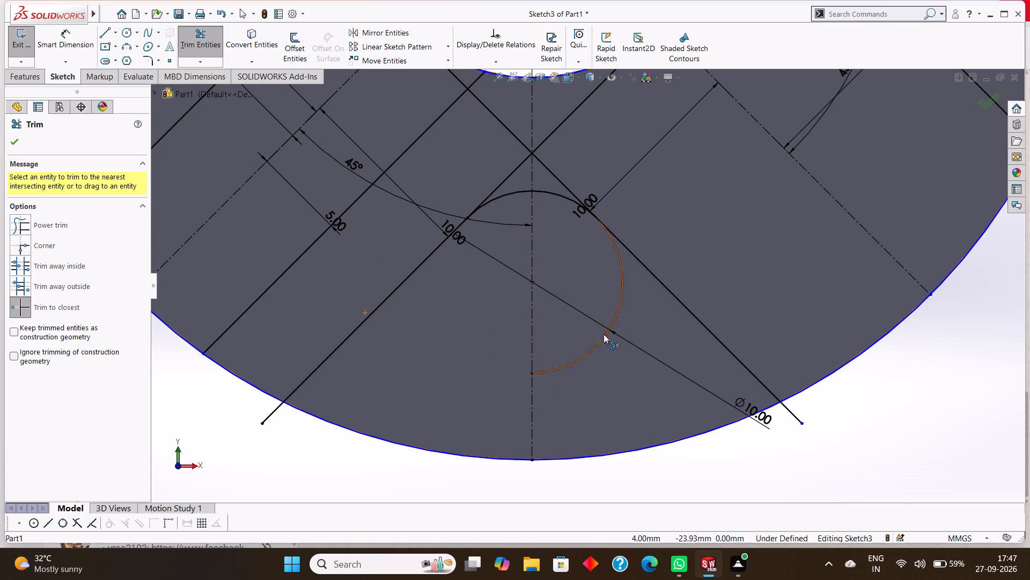
left_click(601, 340)
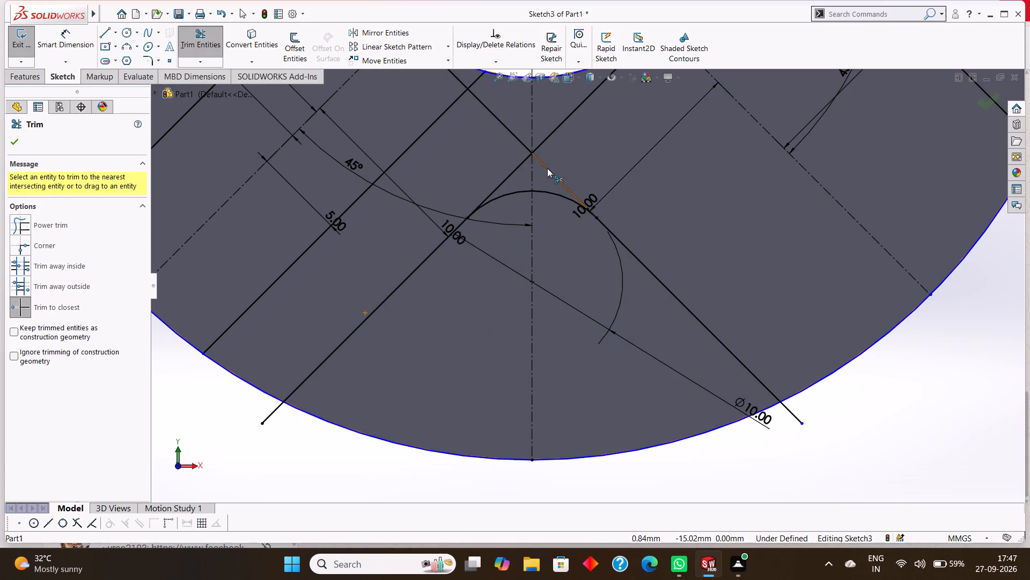
Trim both bottom 10 mm offset lines above the rounded corner arc so that each ends at its tangent point.
left_click(547, 164)
left_click(553, 130)
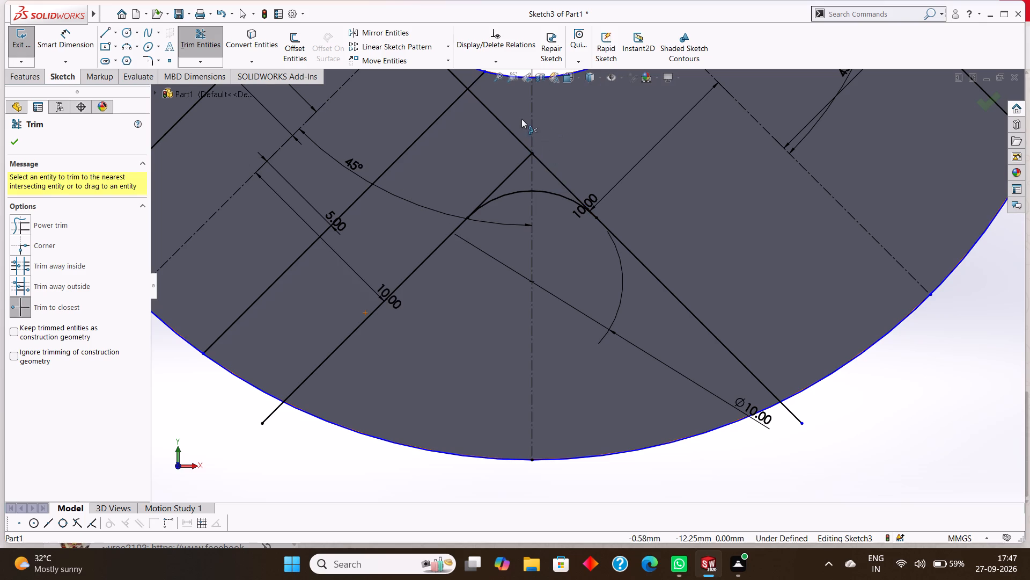
left_click(493, 113)
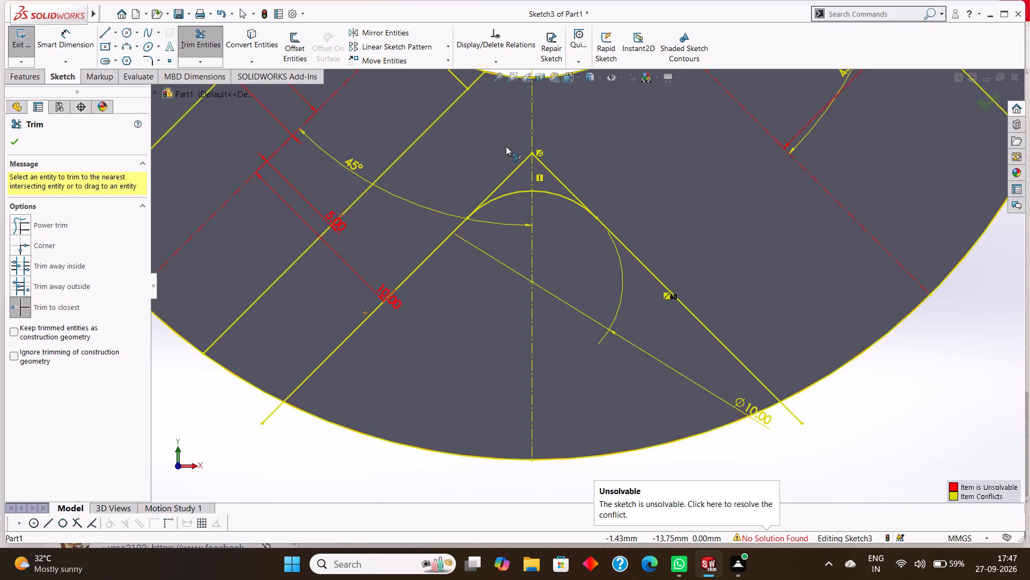
scroll(506, 147, "up", 3)
scroll(491, 149, "down", 4)
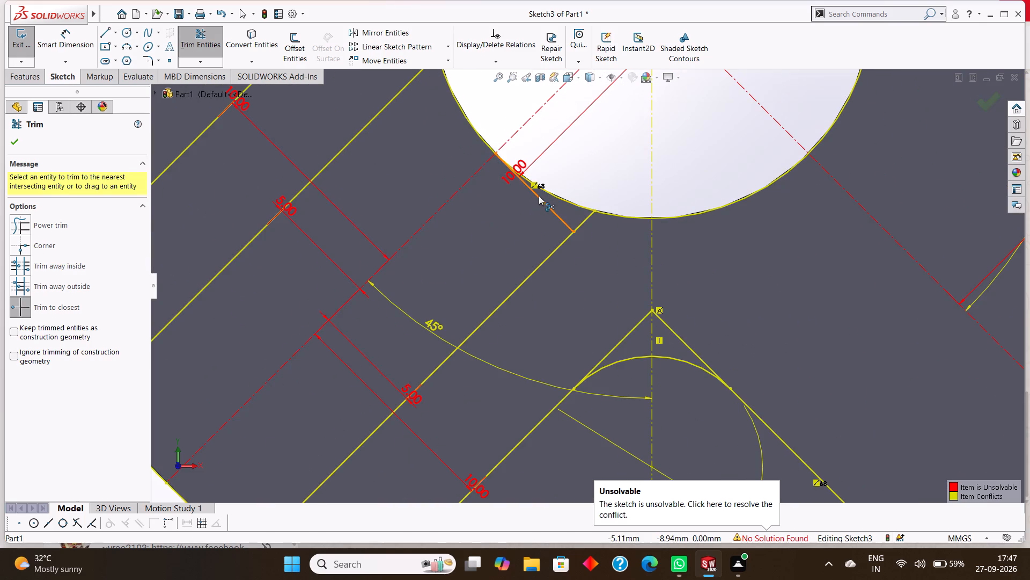
left_click(539, 197)
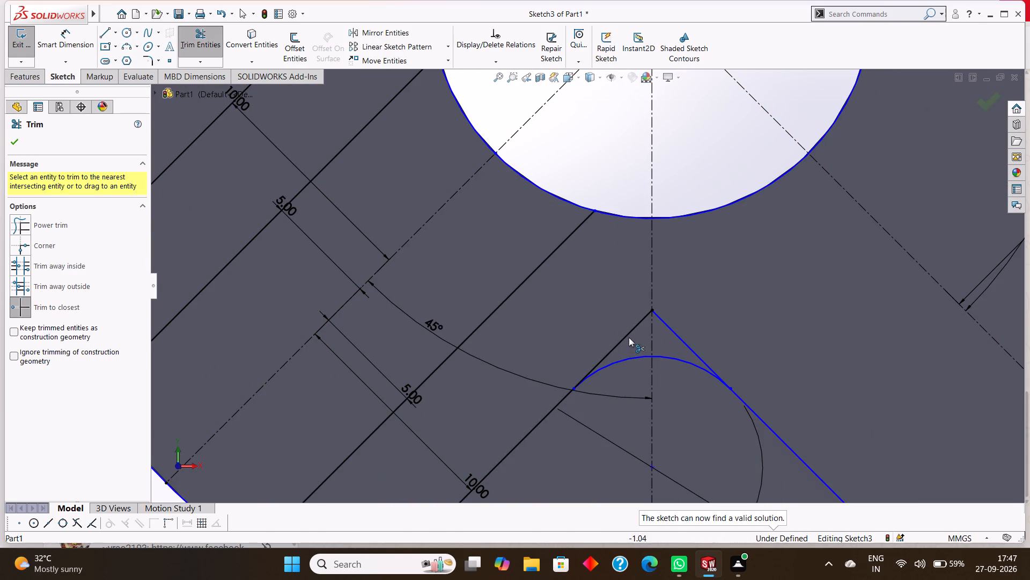
left_click(629, 332)
left_click(672, 329)
scroll(675, 330, "up", 4)
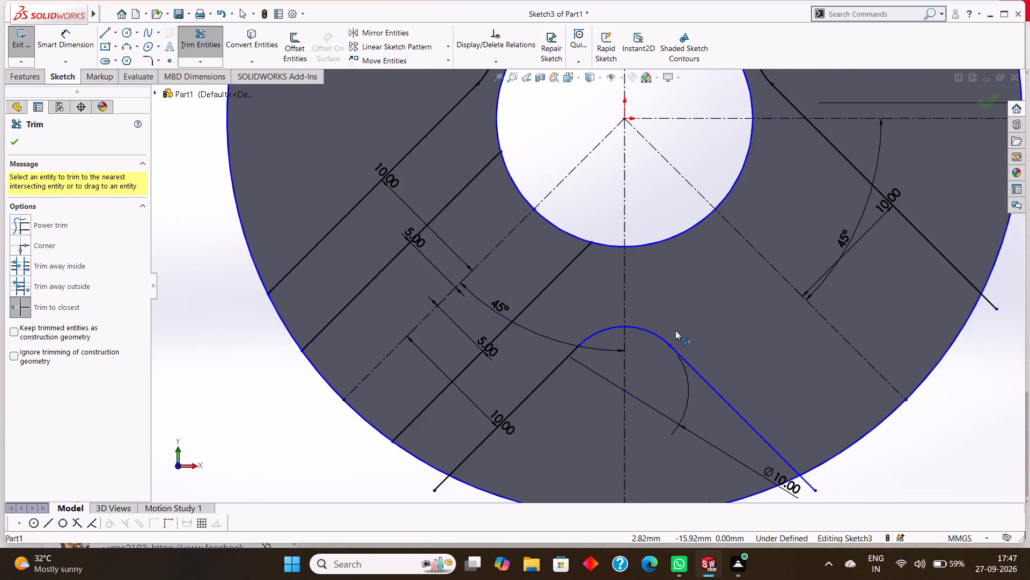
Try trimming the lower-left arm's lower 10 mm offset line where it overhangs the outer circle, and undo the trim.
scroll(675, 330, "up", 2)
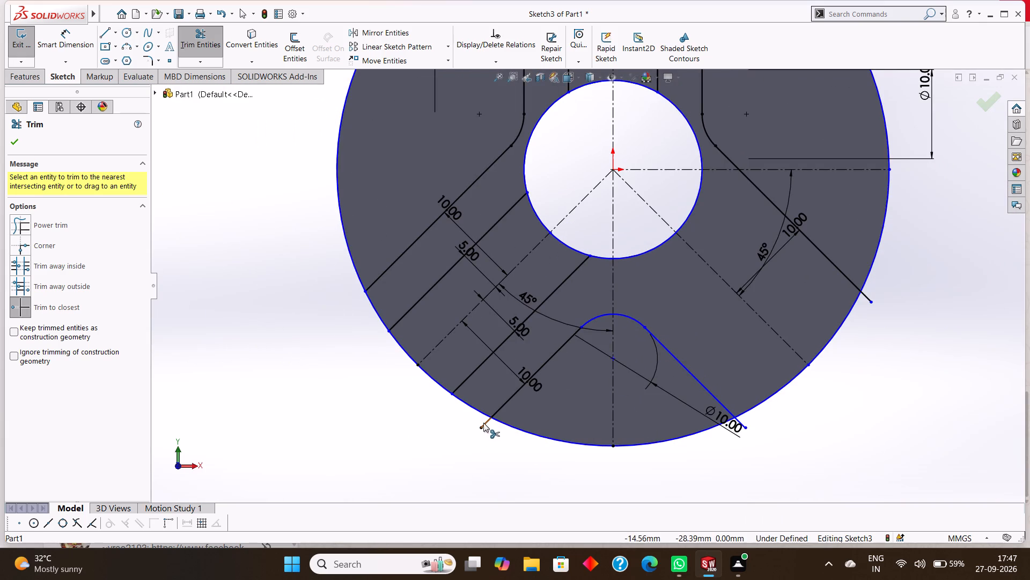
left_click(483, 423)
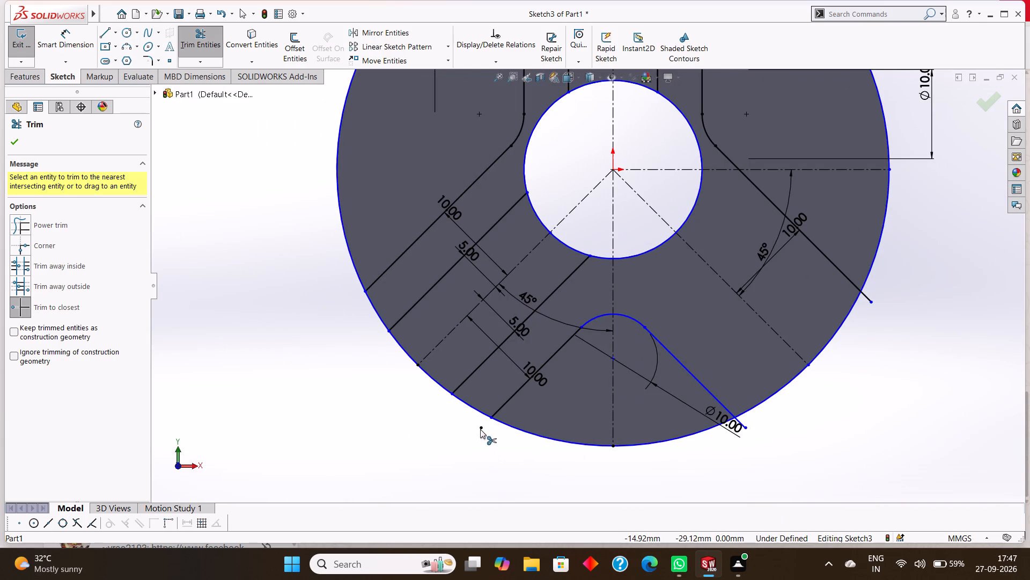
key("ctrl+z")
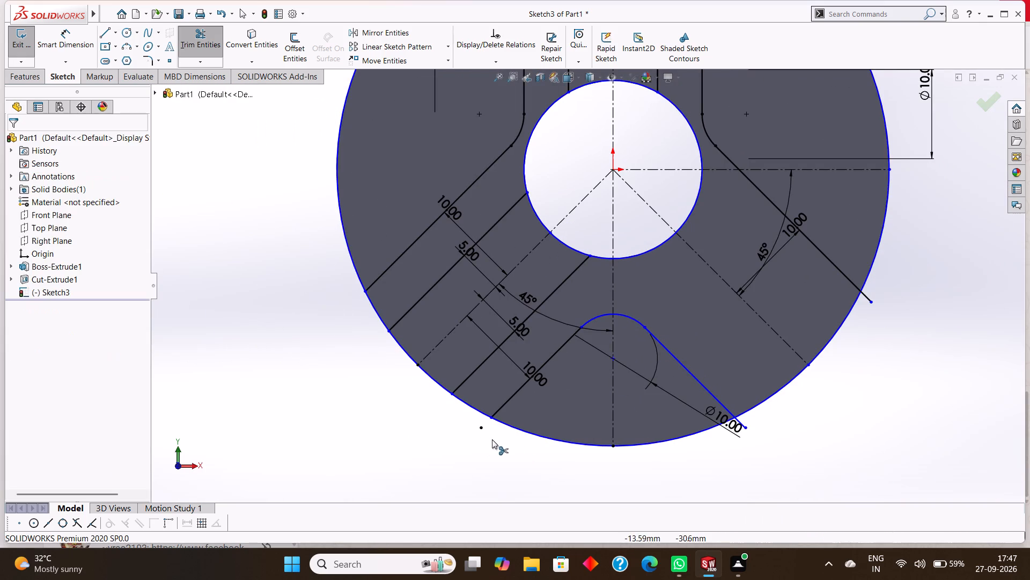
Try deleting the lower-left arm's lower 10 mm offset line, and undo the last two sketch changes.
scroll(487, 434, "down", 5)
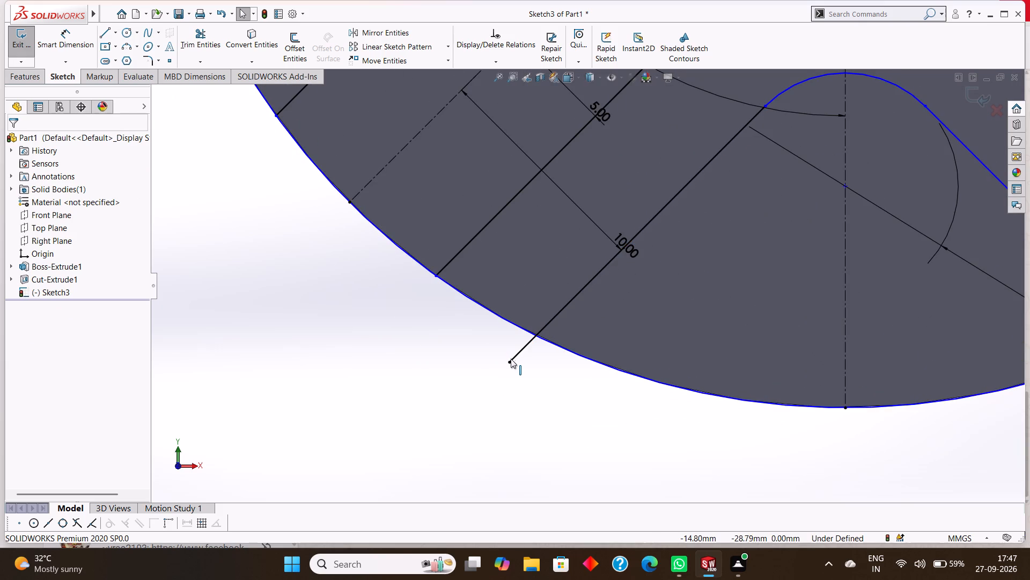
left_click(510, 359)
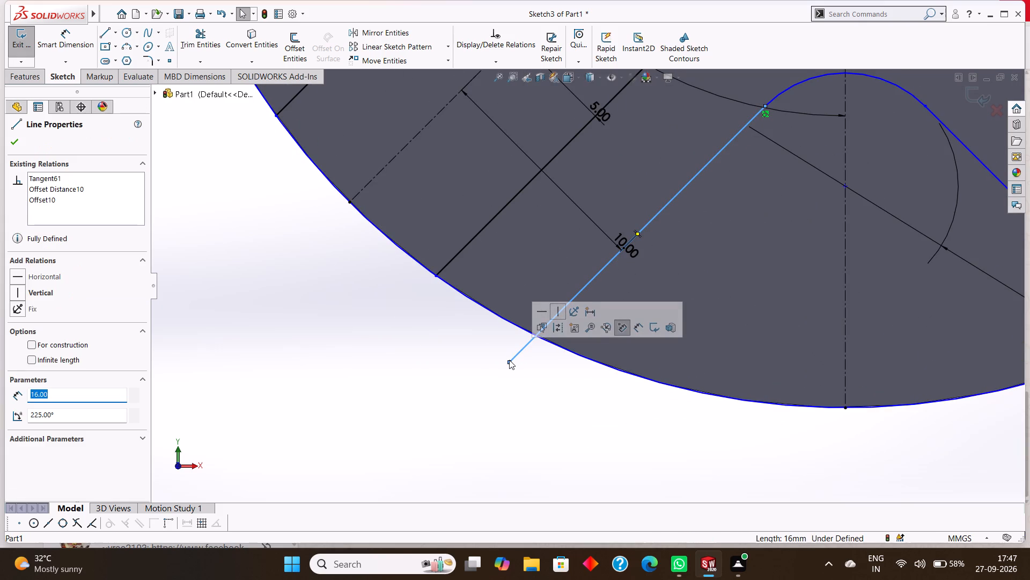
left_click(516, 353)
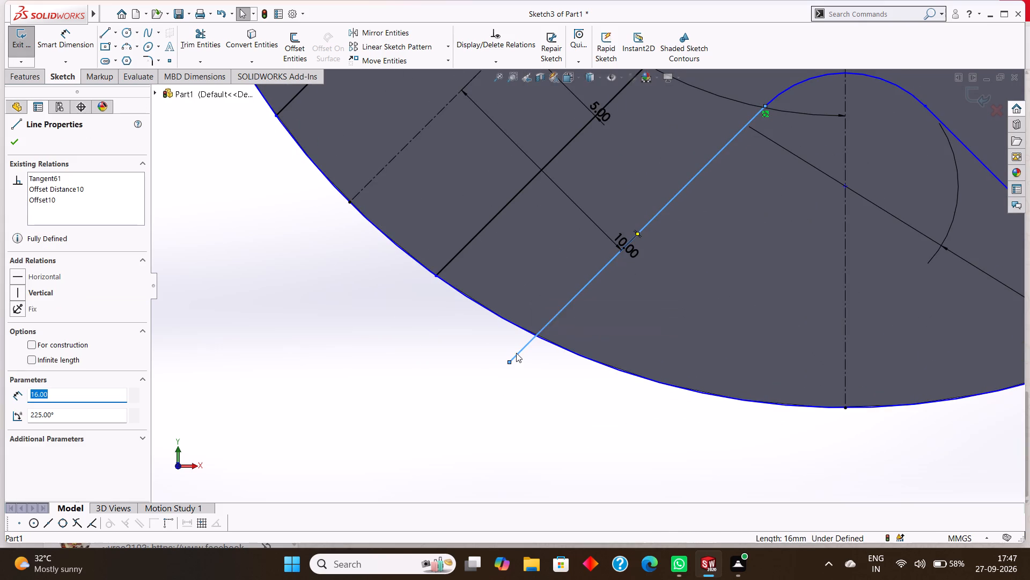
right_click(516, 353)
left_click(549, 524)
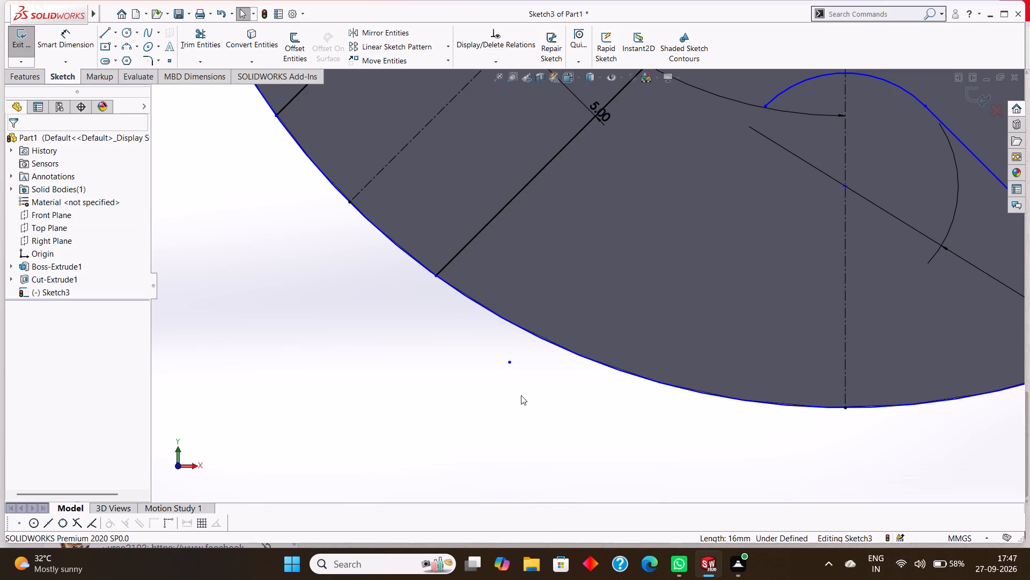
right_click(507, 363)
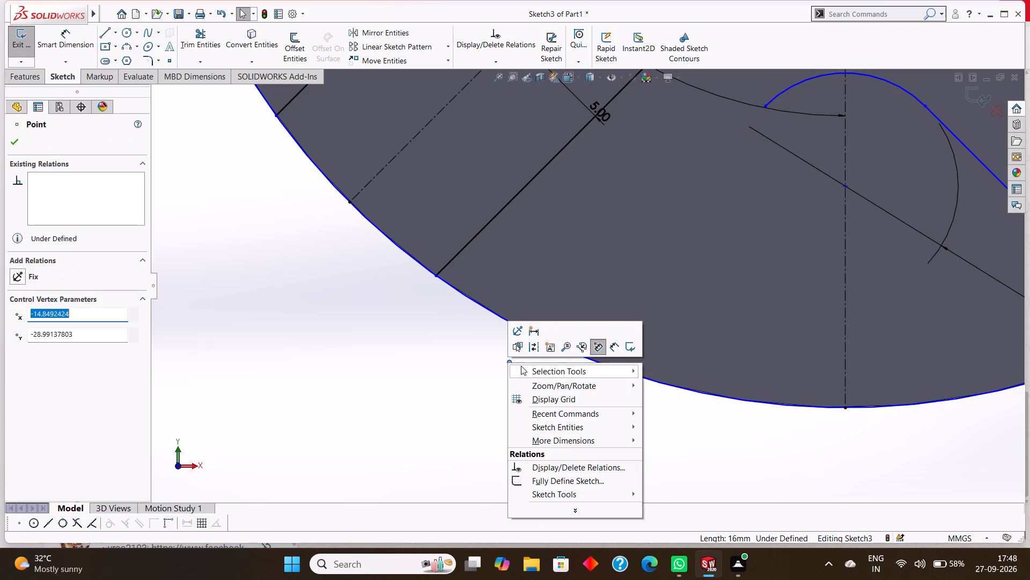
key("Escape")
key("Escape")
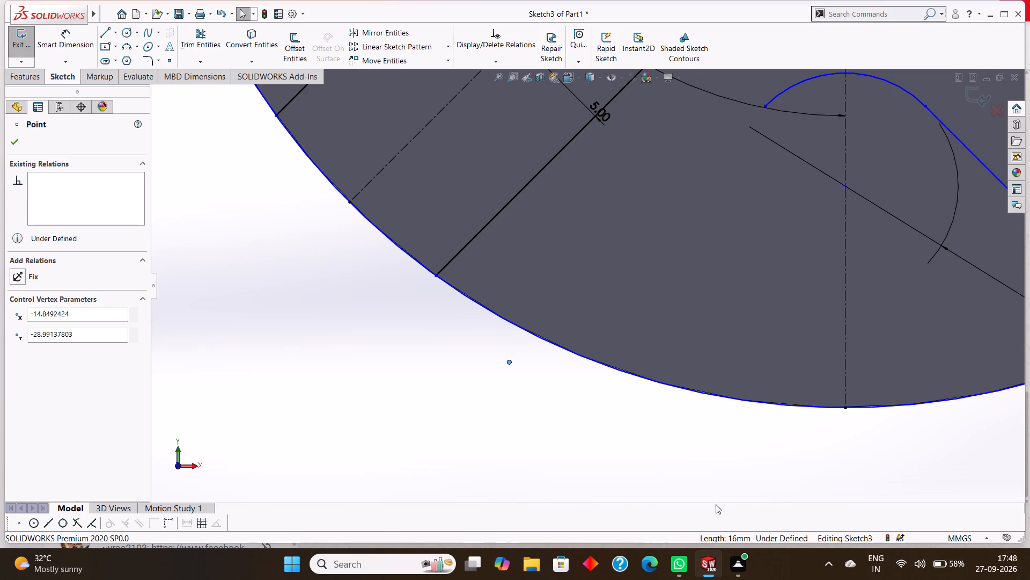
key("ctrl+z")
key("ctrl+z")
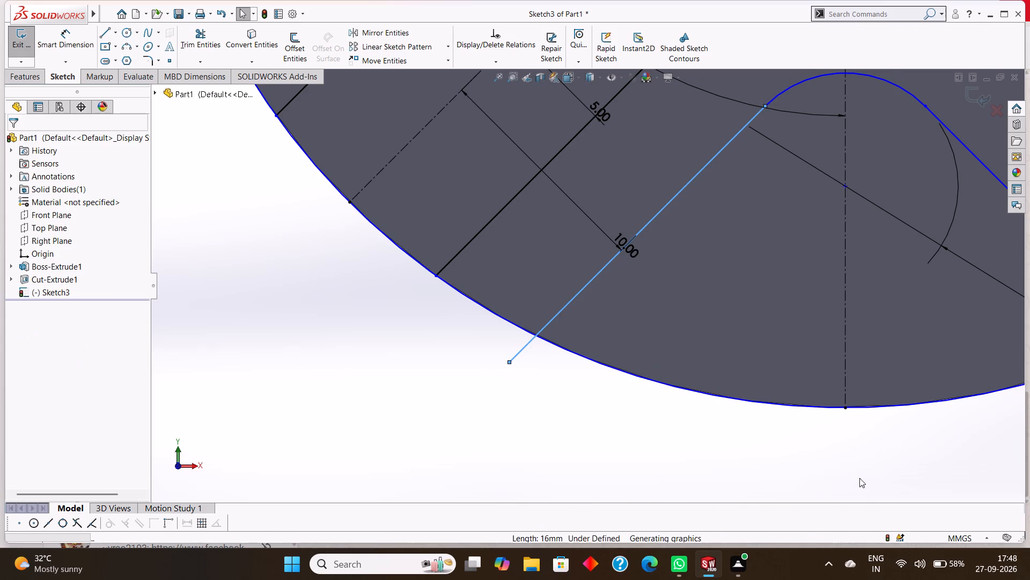
Trim off the part of the lower-left arm's lower 10 mm offset line that extends beyond the outer circle.
scroll(827, 454, "up", 3, "ctrl")
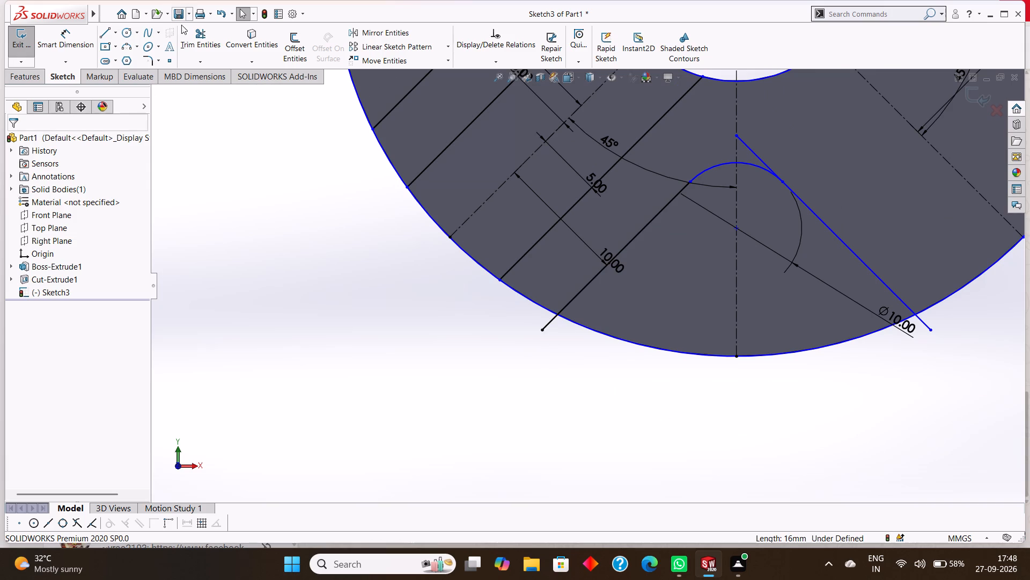
left_click(207, 39)
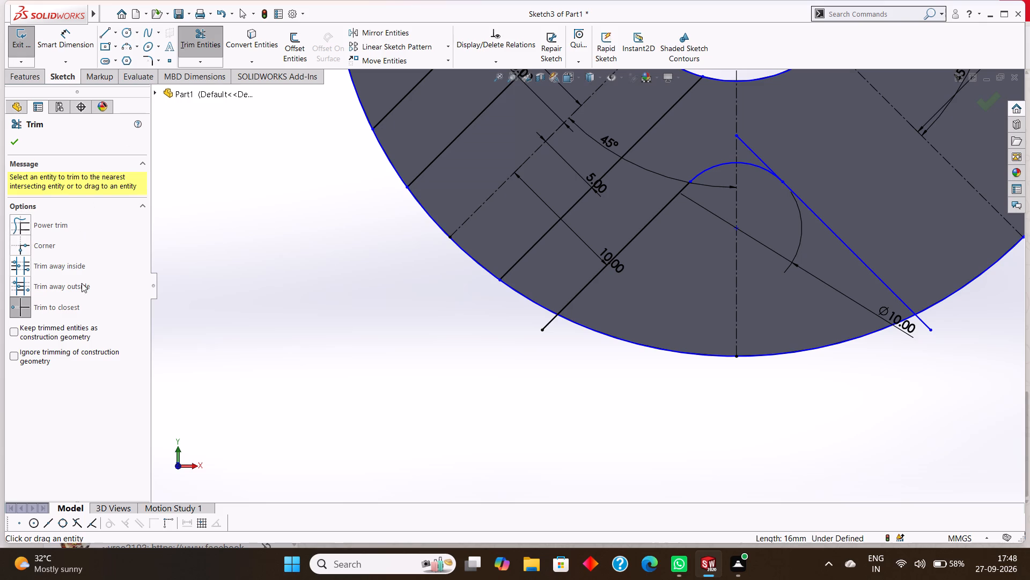
left_click(66, 307)
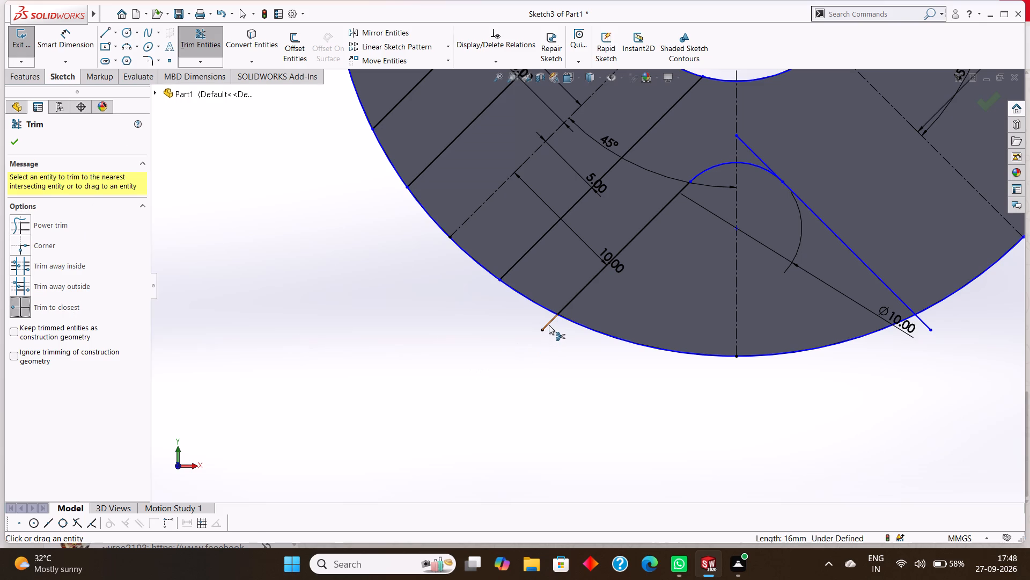
left_click(549, 324)
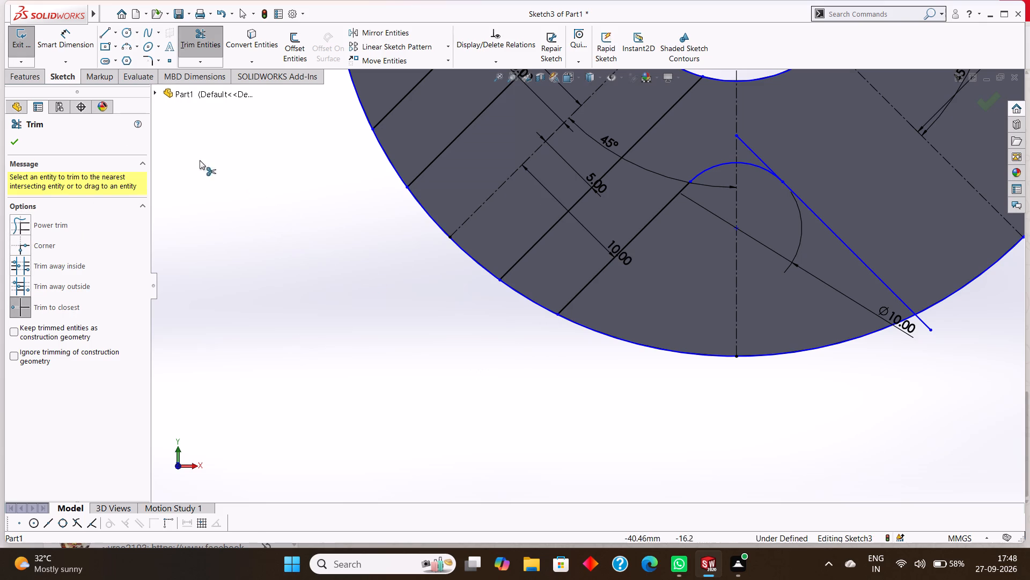
left_click(18, 142)
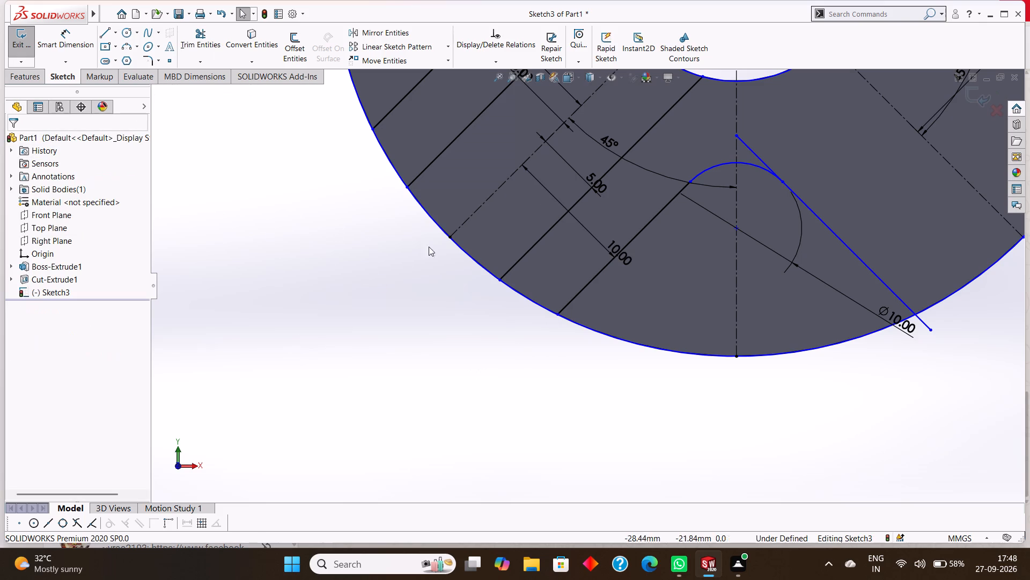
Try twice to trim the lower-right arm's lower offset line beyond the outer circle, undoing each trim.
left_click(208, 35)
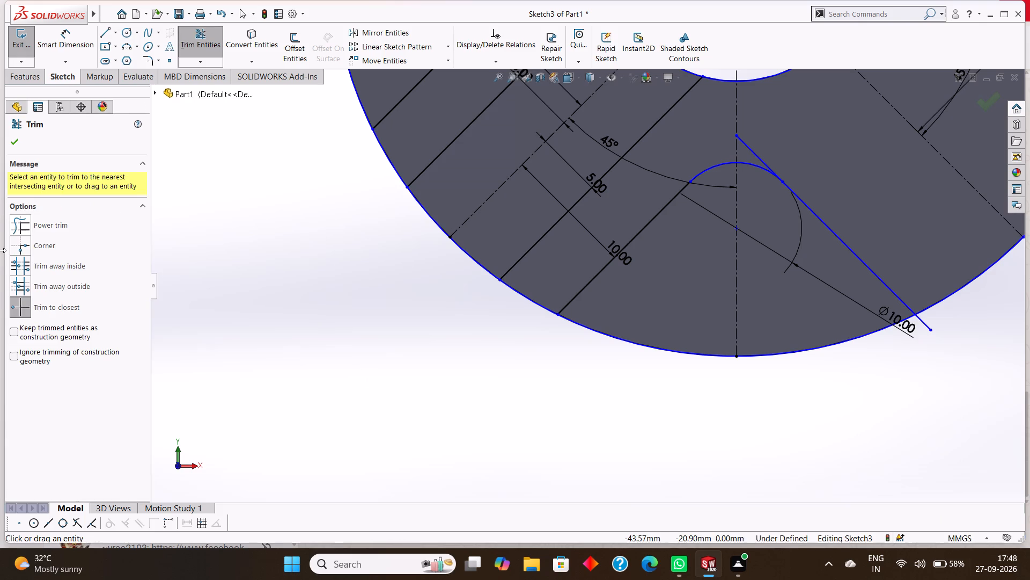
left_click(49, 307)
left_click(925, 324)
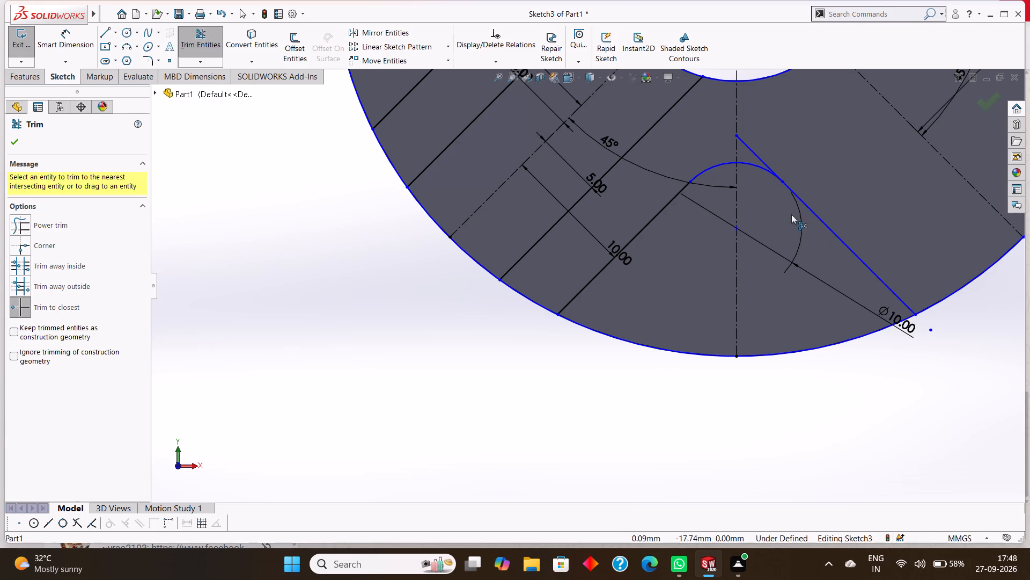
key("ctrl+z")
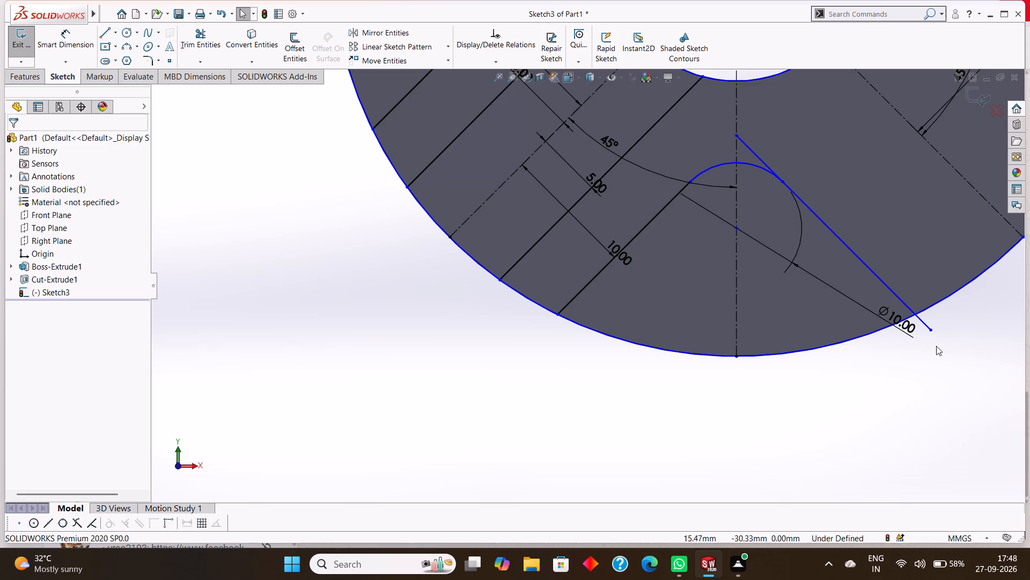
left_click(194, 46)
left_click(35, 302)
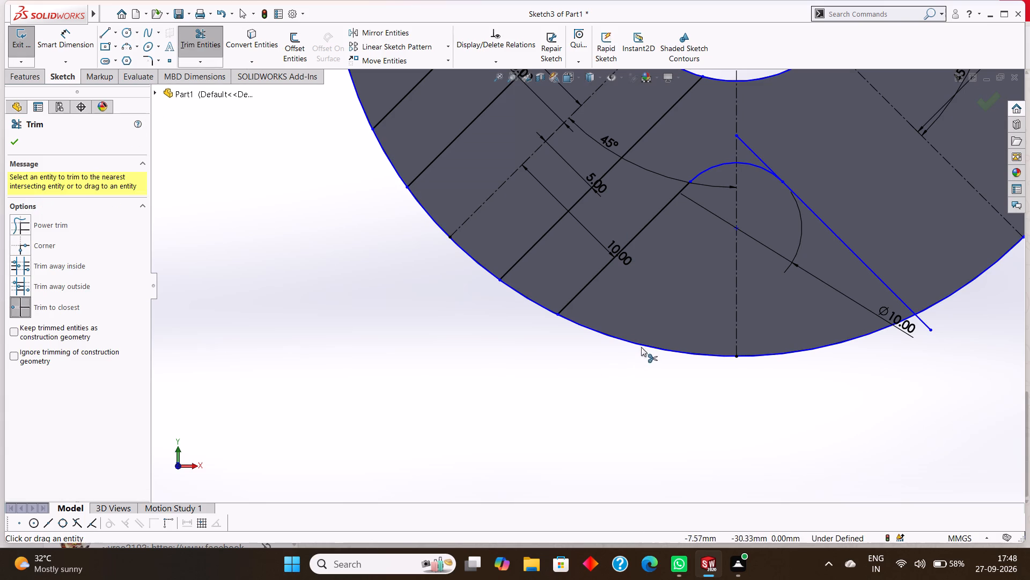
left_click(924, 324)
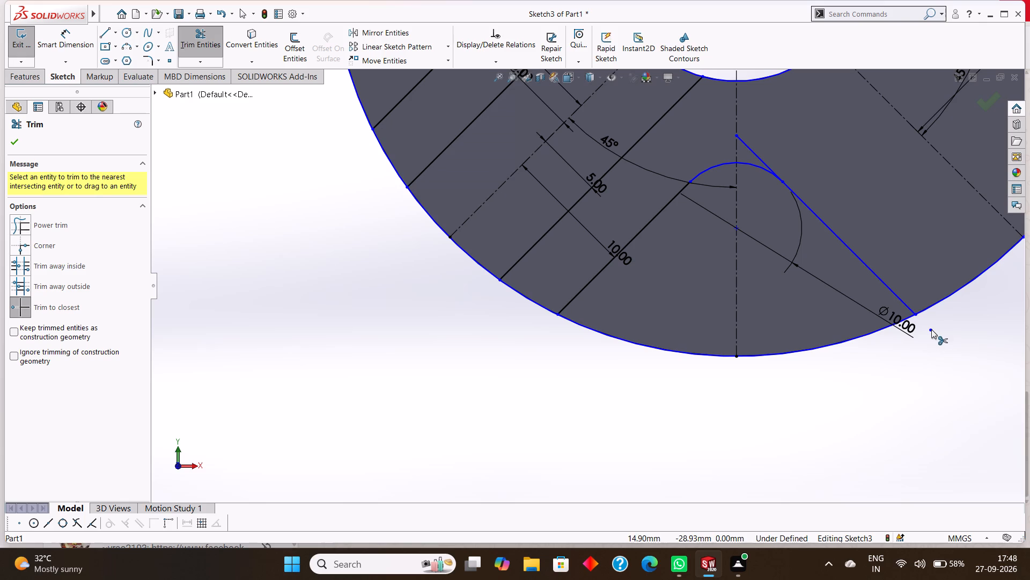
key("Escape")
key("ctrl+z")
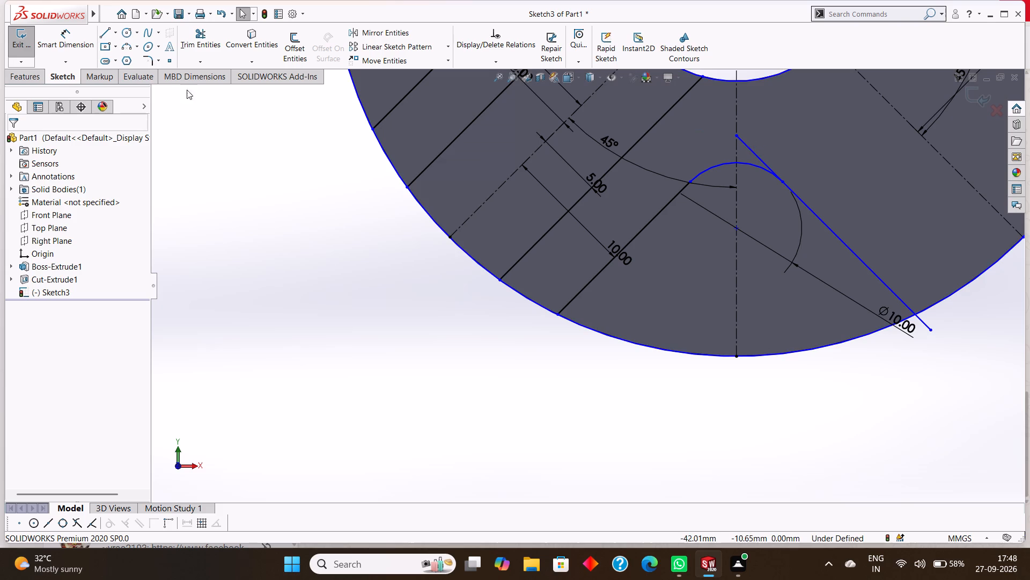
Trim the lower-right arm's lower offset line above the rounded corner arc so it ends at the tangent point.
left_click(191, 47)
left_click(750, 150)
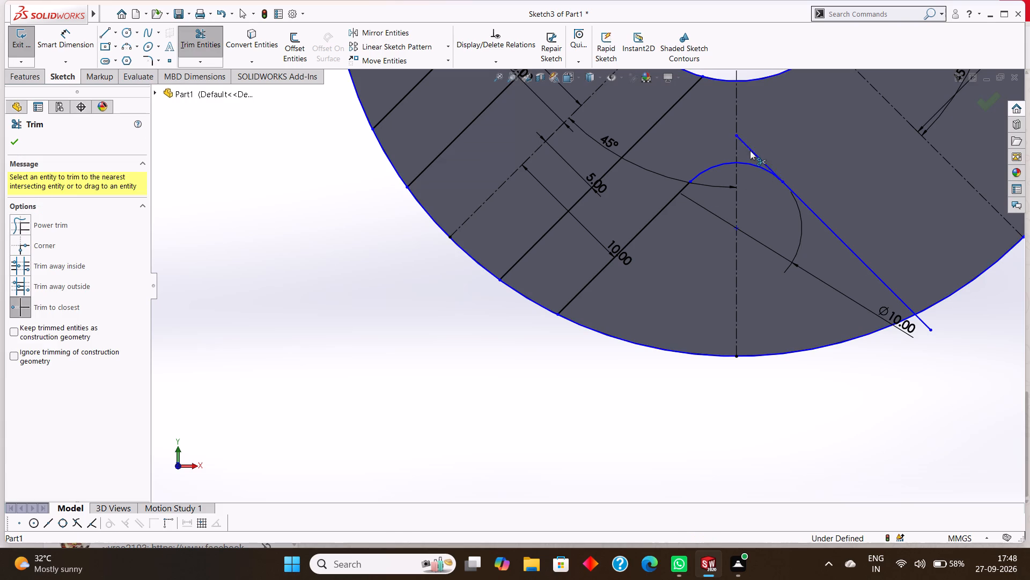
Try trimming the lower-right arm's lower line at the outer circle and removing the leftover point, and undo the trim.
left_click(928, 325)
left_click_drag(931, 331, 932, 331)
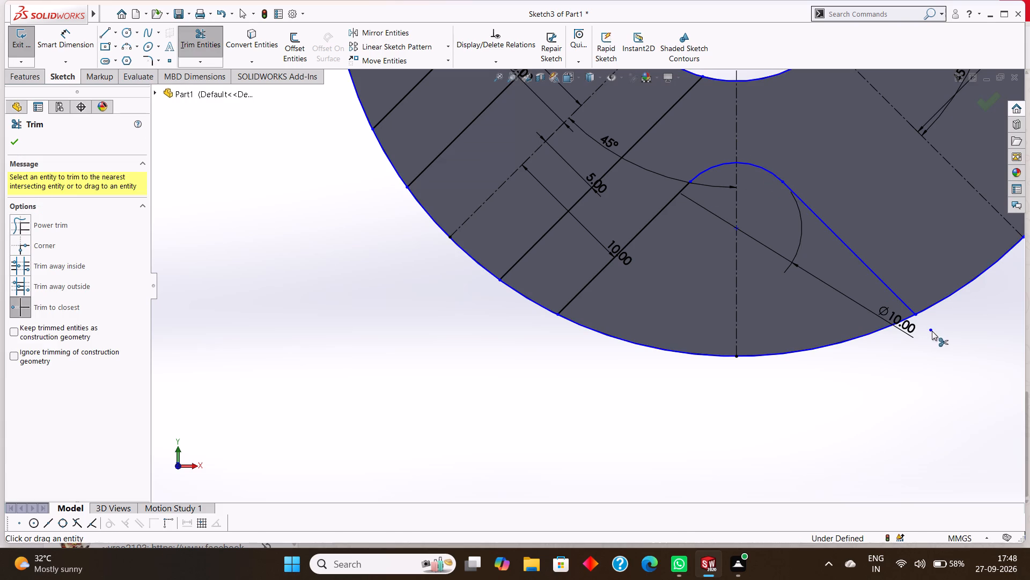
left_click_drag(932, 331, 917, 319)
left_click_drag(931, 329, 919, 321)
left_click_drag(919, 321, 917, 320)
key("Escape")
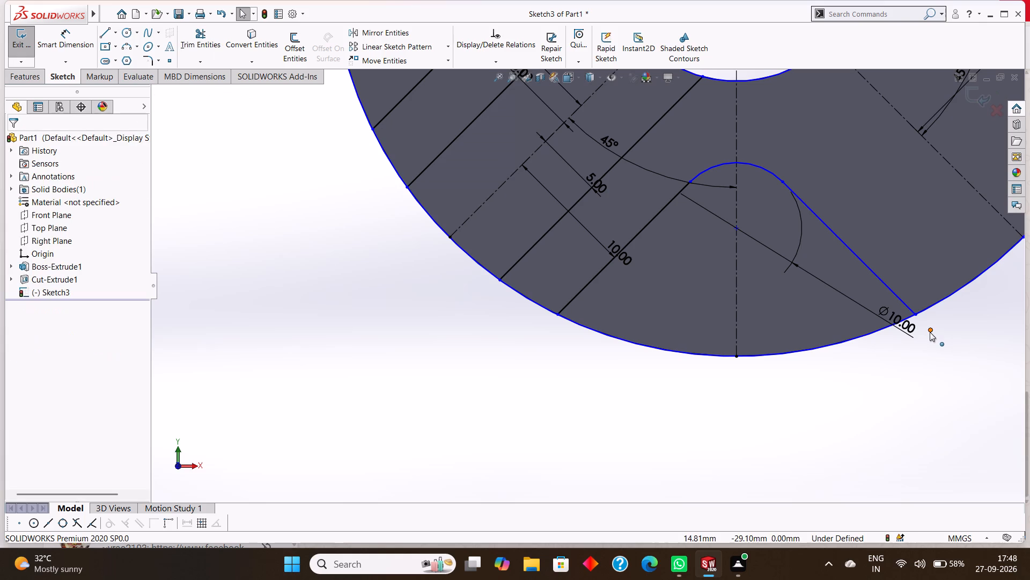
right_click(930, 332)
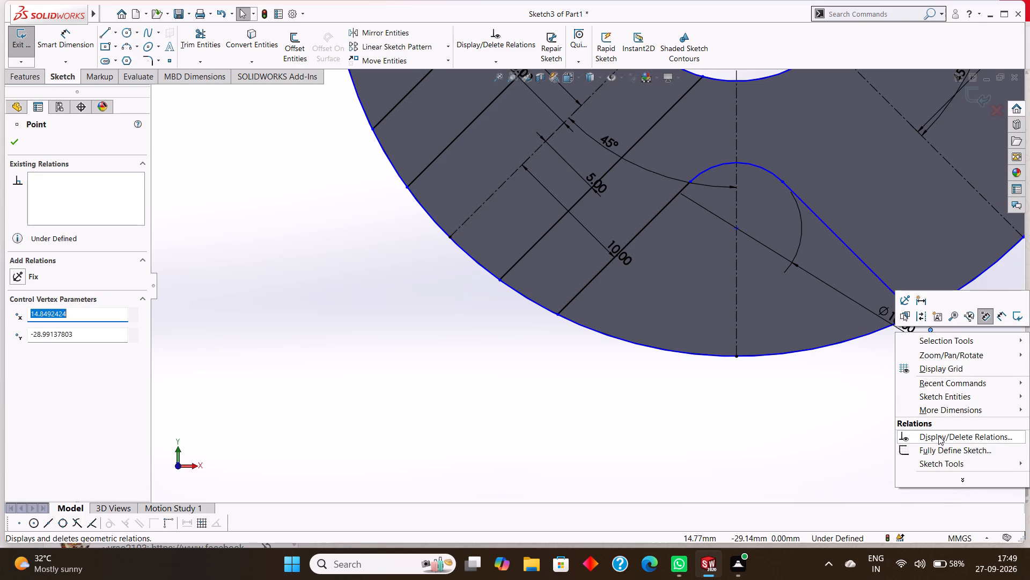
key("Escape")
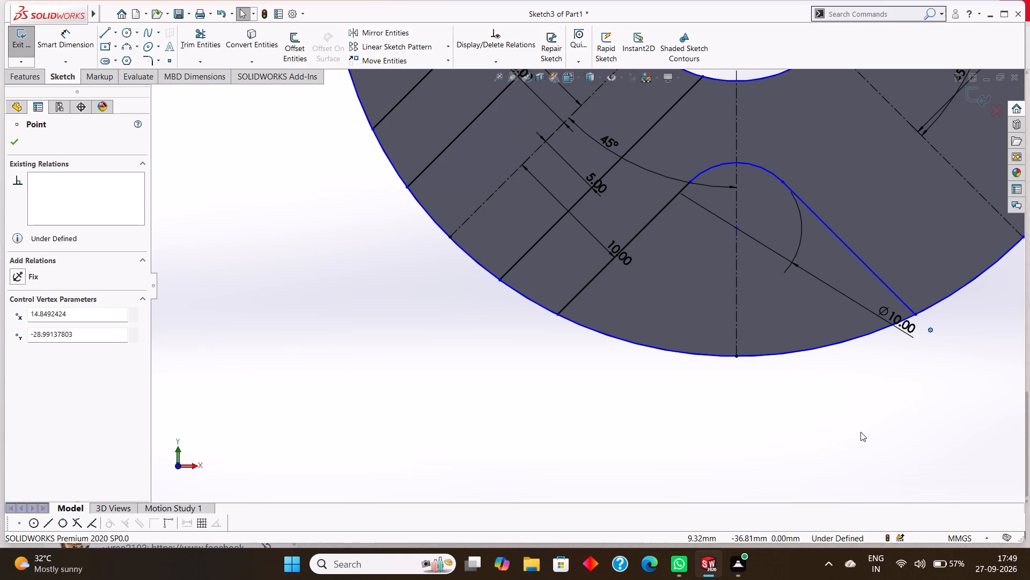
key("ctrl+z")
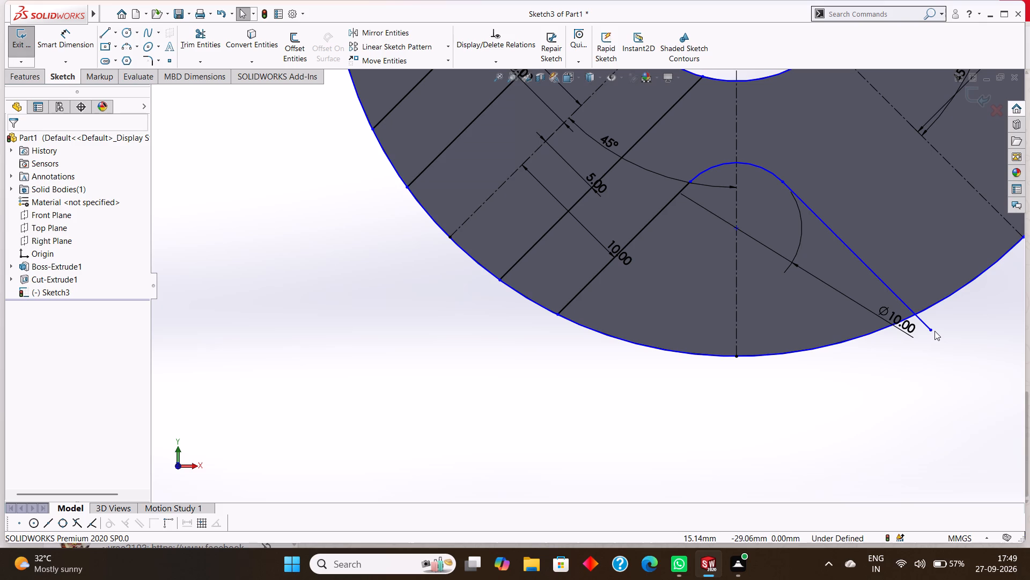
Move the overhanging outer endpoint of the lower-right arm's lower line onto the outer circle, making it coincident.
left_click_drag(933, 329, 918, 316)
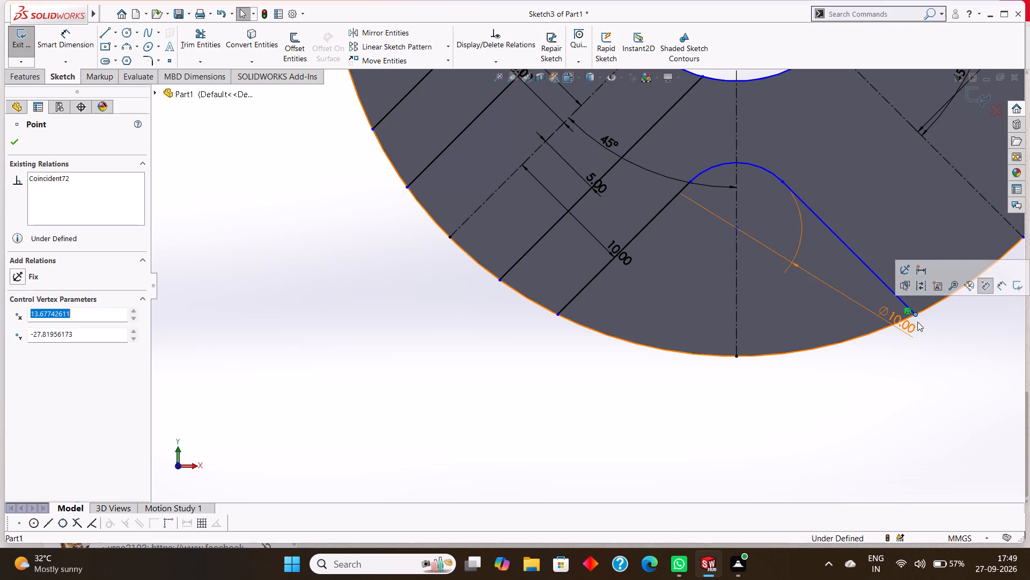
Examine closely where the end of the lower-right arm's lower line meets the outer circle.
scroll(917, 323, "up", 3)
scroll(783, 313, "down", 5)
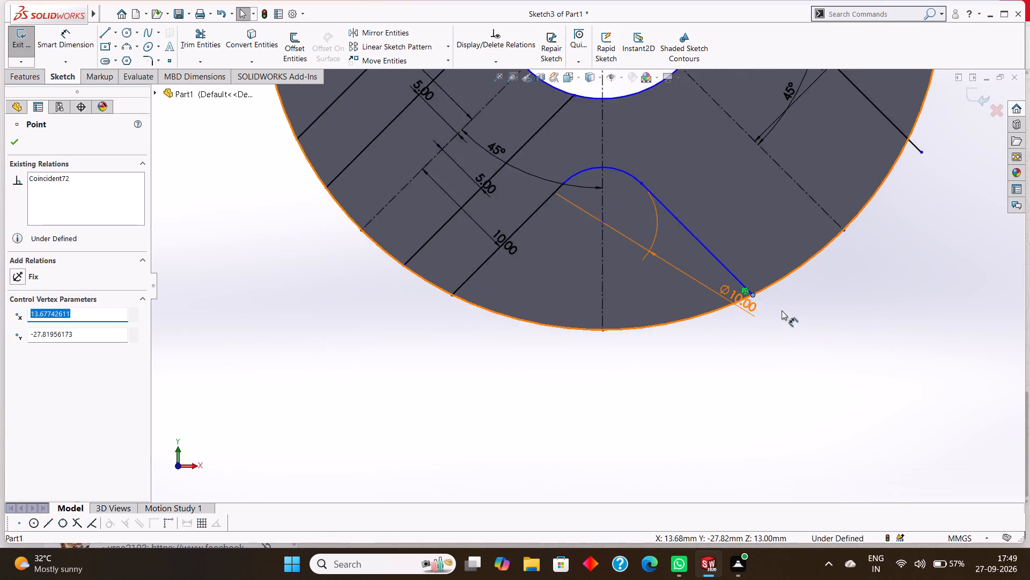
scroll(782, 310, "down", 2)
scroll(644, 273, "down", 6)
scroll(762, 289, "down", 5)
scroll(645, 299, "down", 7)
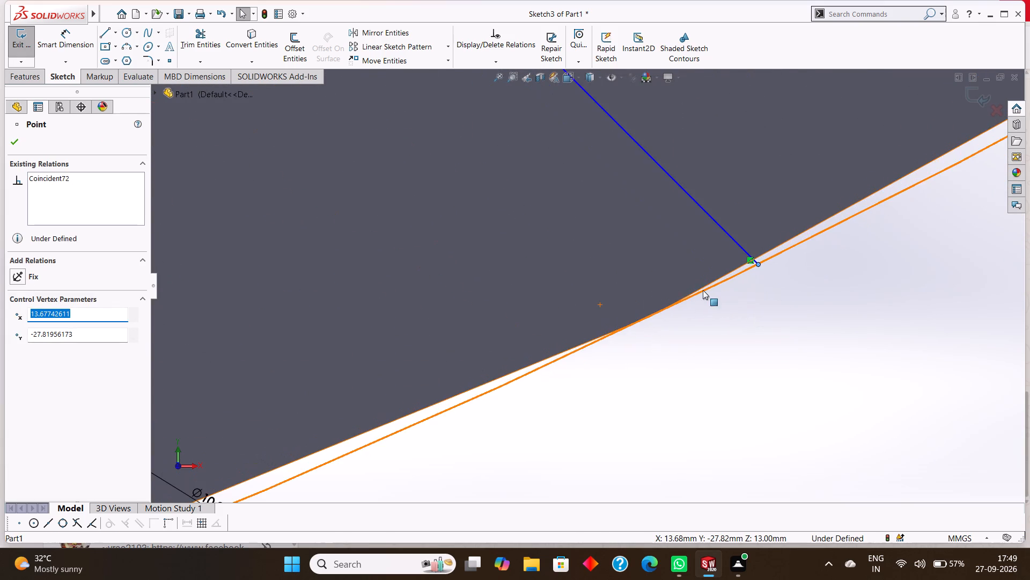
scroll(742, 275, "down", 9)
scroll(719, 270, "up", 6)
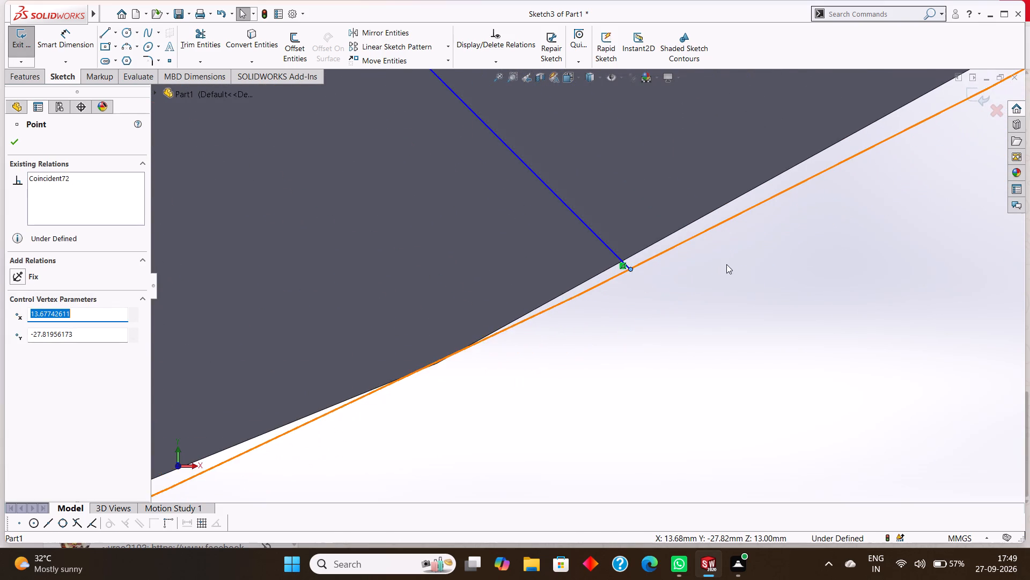
scroll(726, 264, "up", 20)
scroll(726, 264, "up", 17)
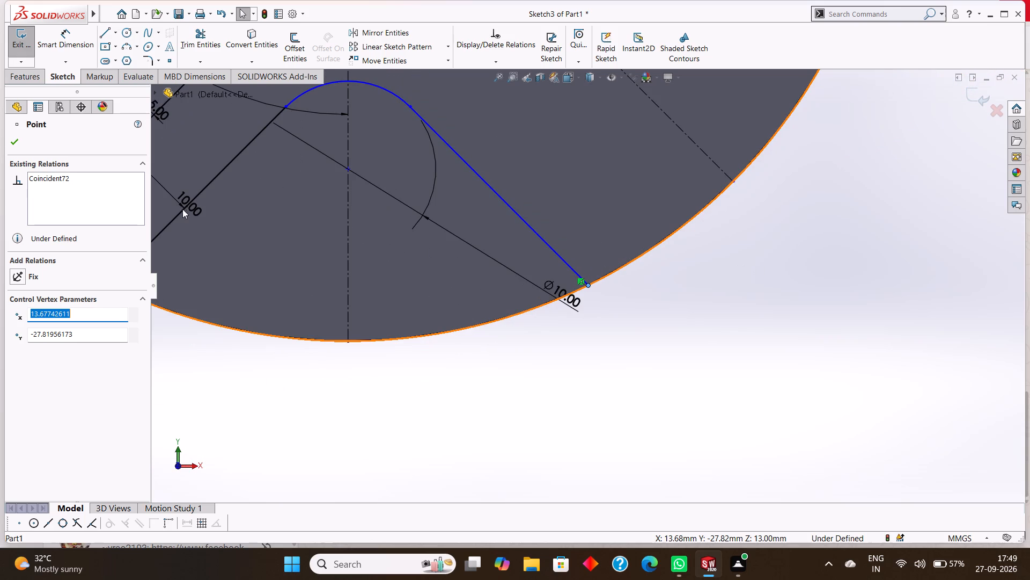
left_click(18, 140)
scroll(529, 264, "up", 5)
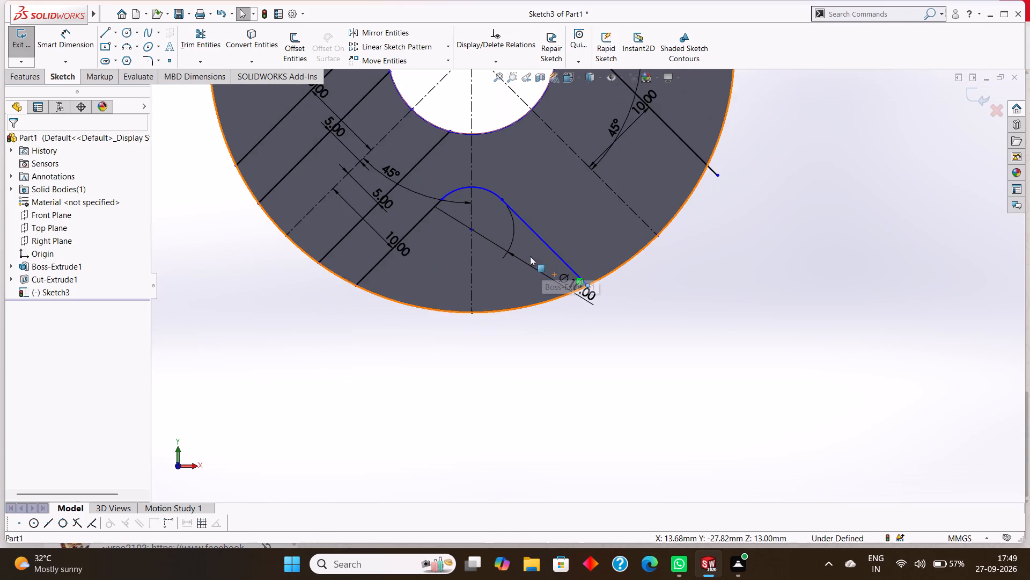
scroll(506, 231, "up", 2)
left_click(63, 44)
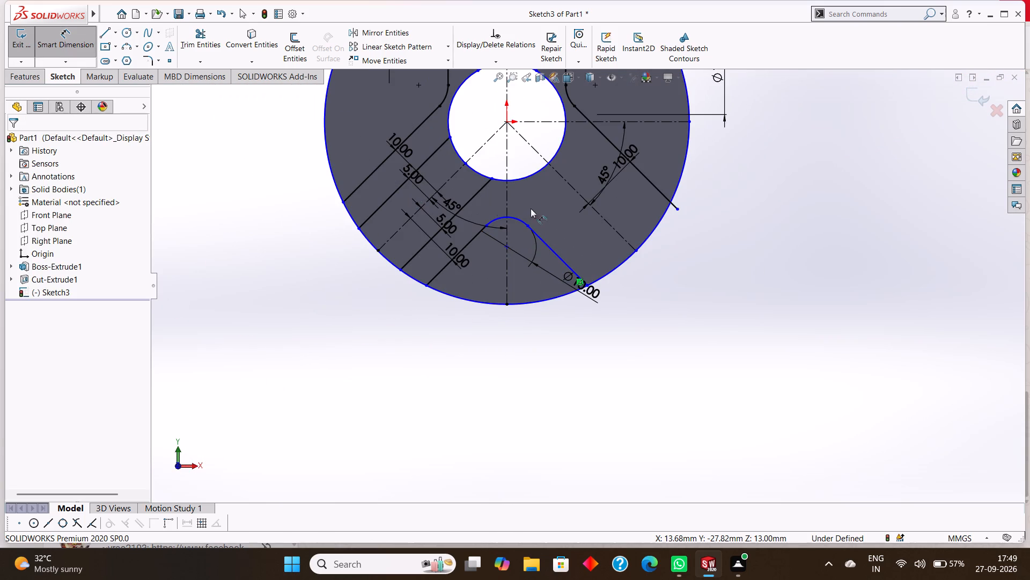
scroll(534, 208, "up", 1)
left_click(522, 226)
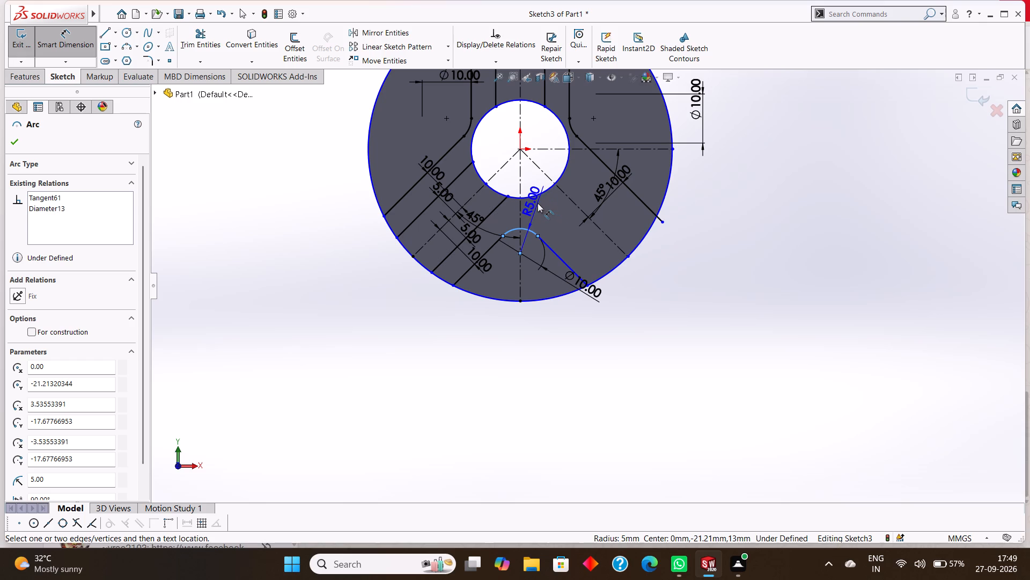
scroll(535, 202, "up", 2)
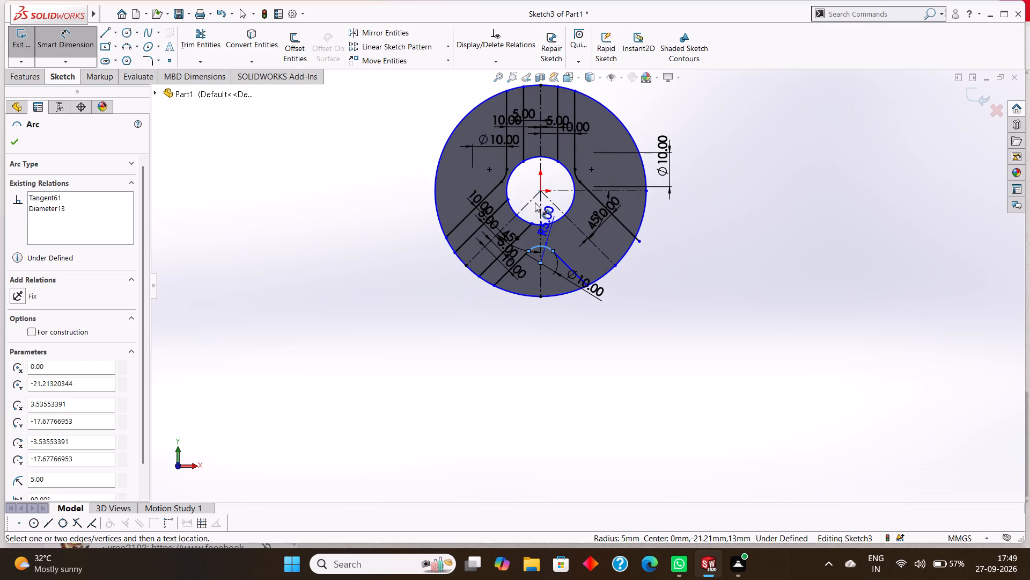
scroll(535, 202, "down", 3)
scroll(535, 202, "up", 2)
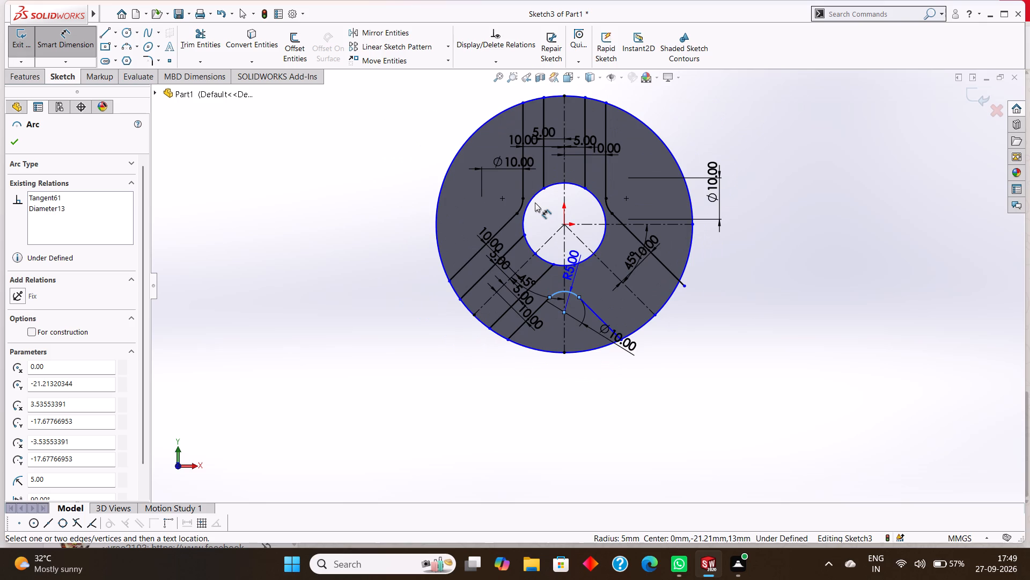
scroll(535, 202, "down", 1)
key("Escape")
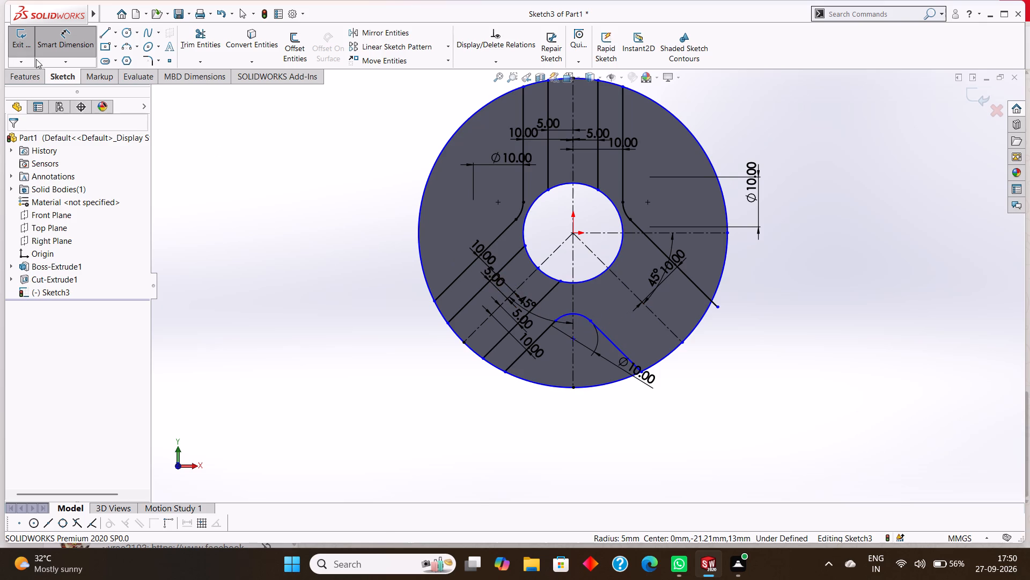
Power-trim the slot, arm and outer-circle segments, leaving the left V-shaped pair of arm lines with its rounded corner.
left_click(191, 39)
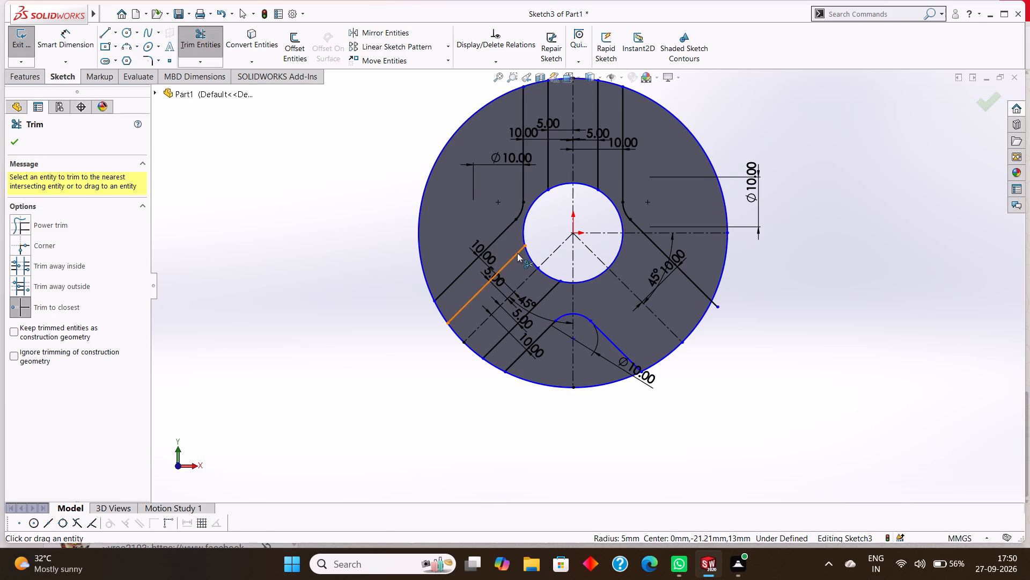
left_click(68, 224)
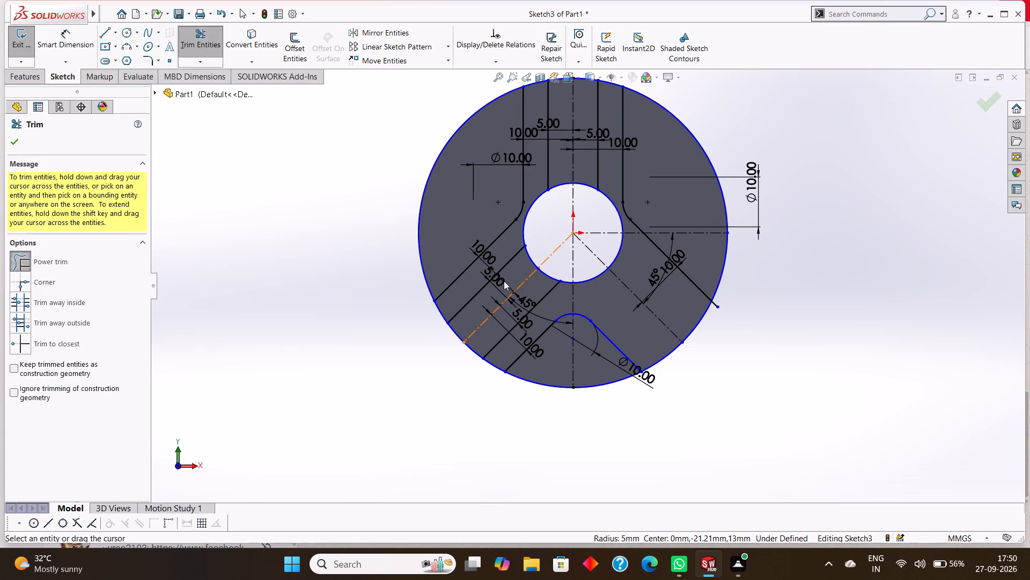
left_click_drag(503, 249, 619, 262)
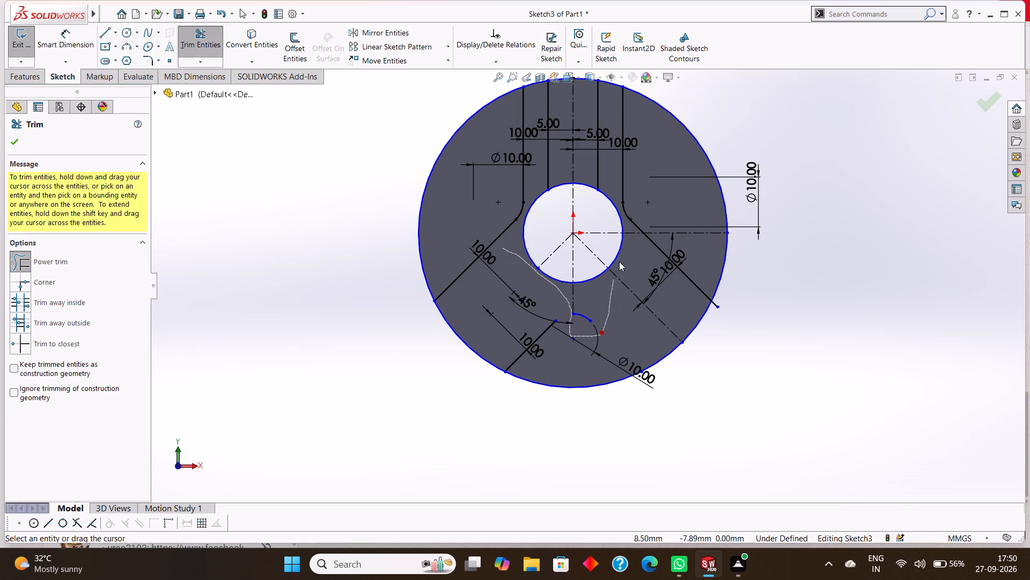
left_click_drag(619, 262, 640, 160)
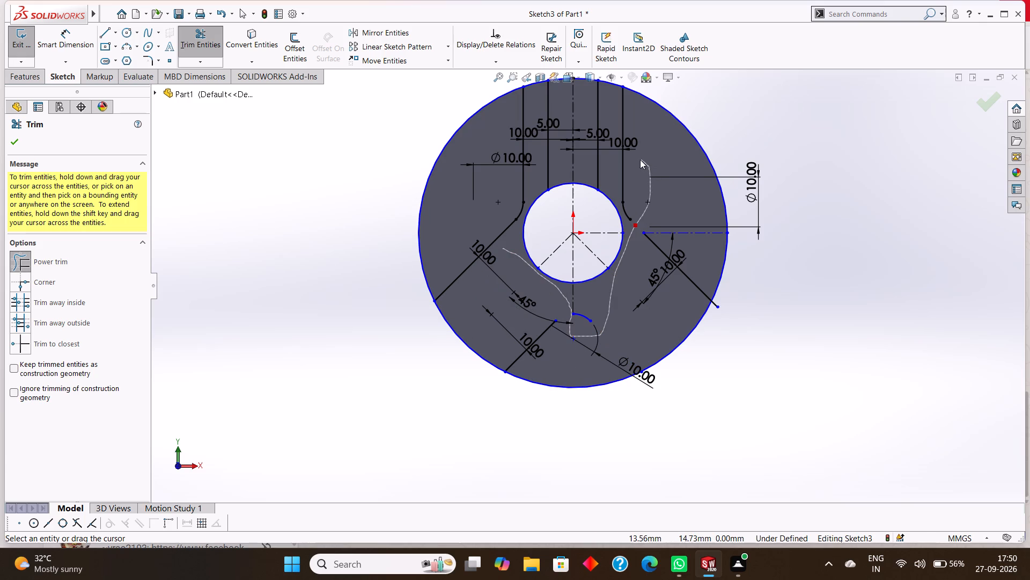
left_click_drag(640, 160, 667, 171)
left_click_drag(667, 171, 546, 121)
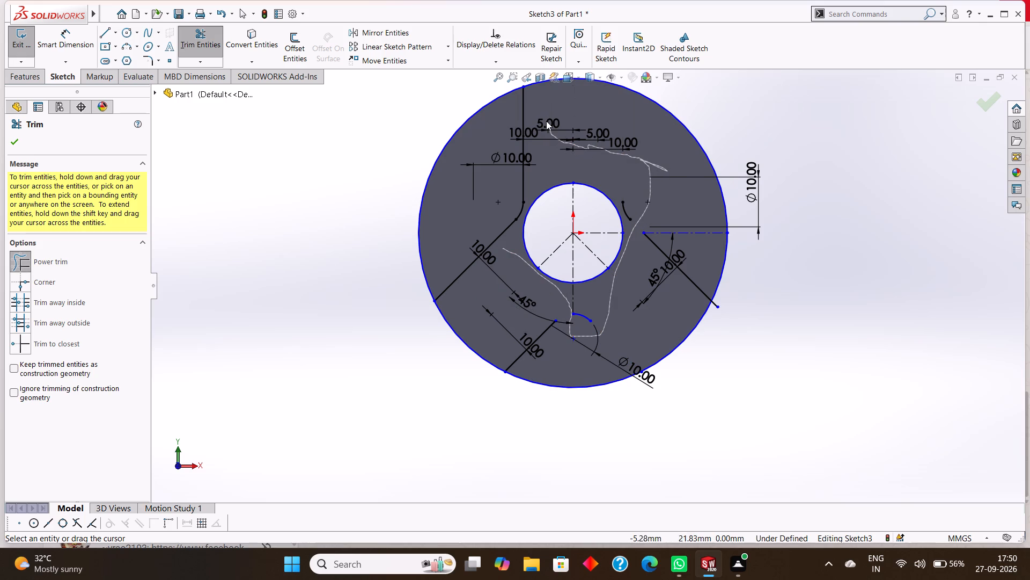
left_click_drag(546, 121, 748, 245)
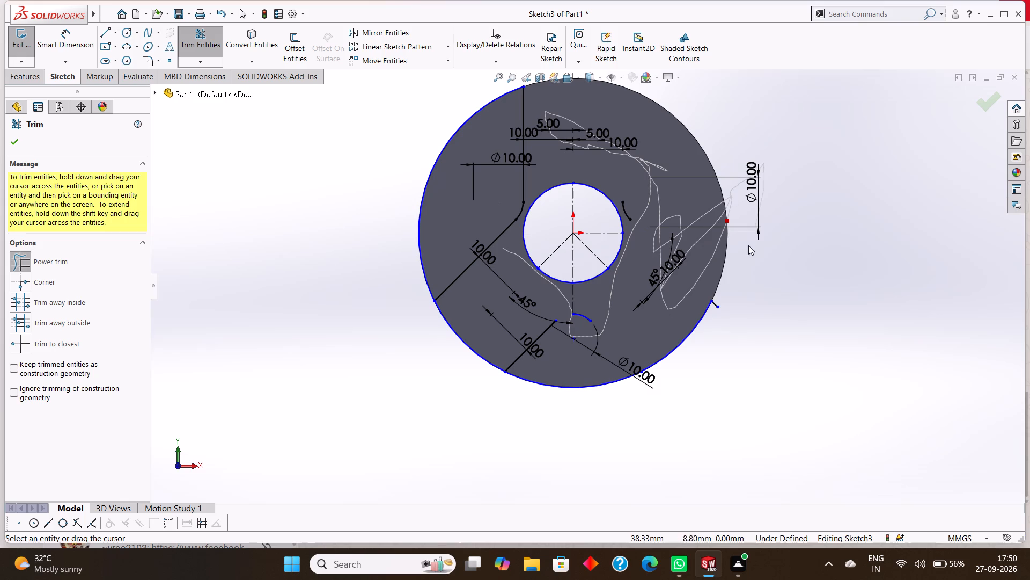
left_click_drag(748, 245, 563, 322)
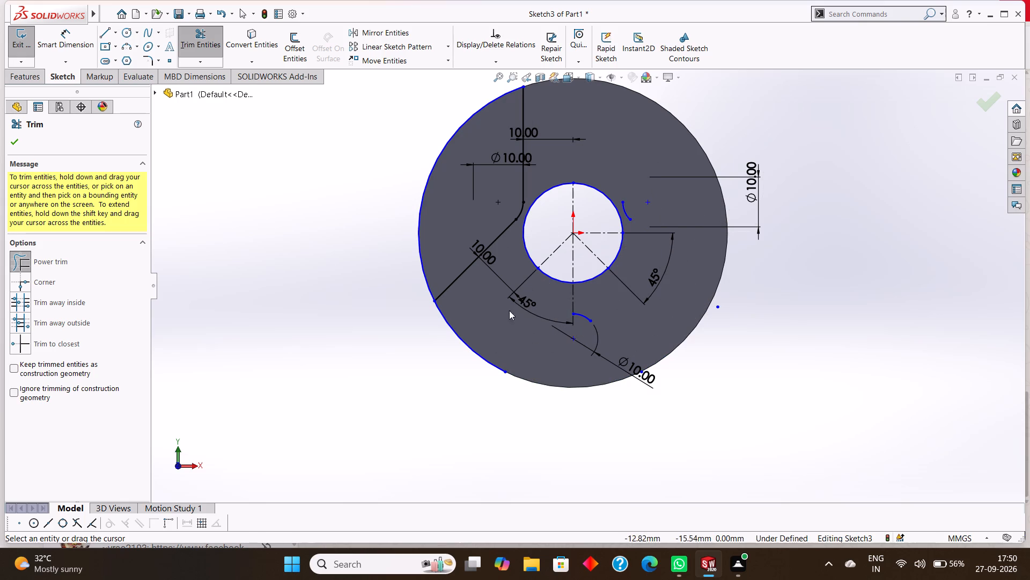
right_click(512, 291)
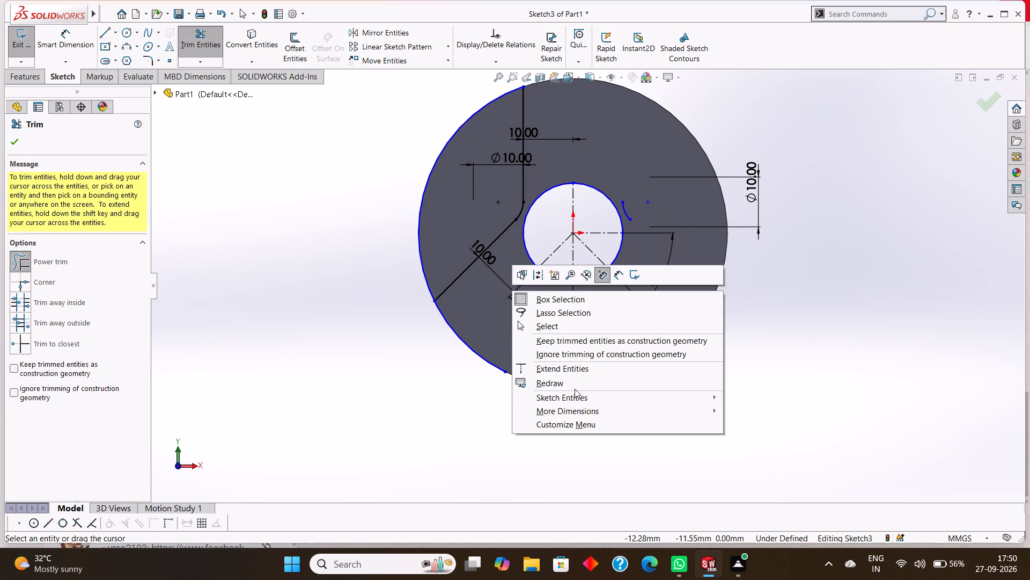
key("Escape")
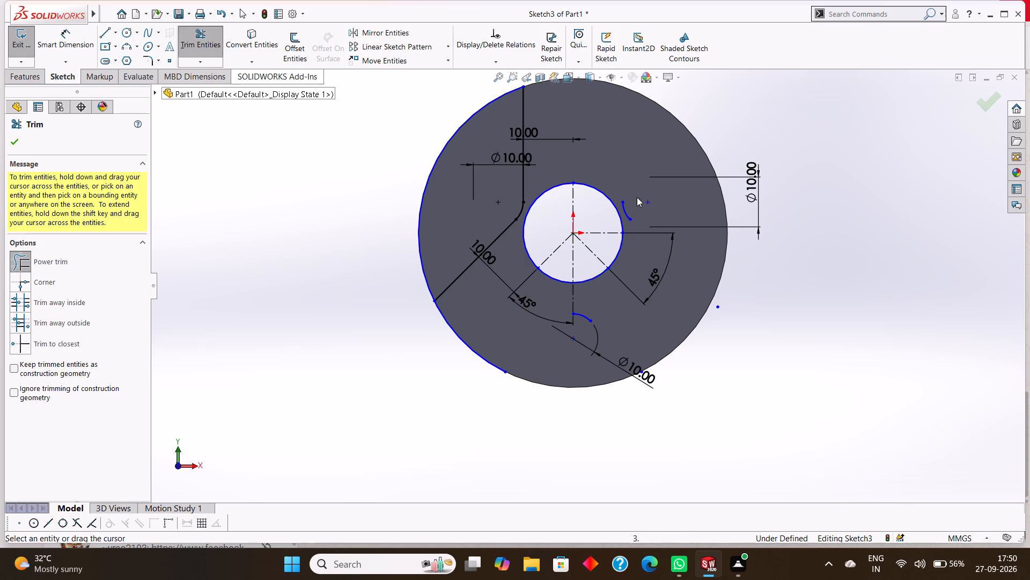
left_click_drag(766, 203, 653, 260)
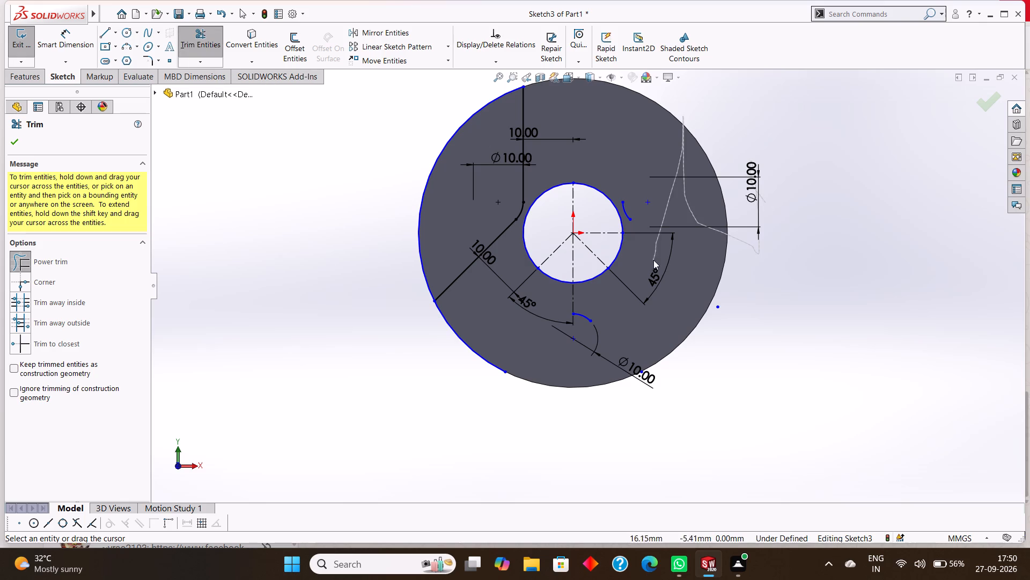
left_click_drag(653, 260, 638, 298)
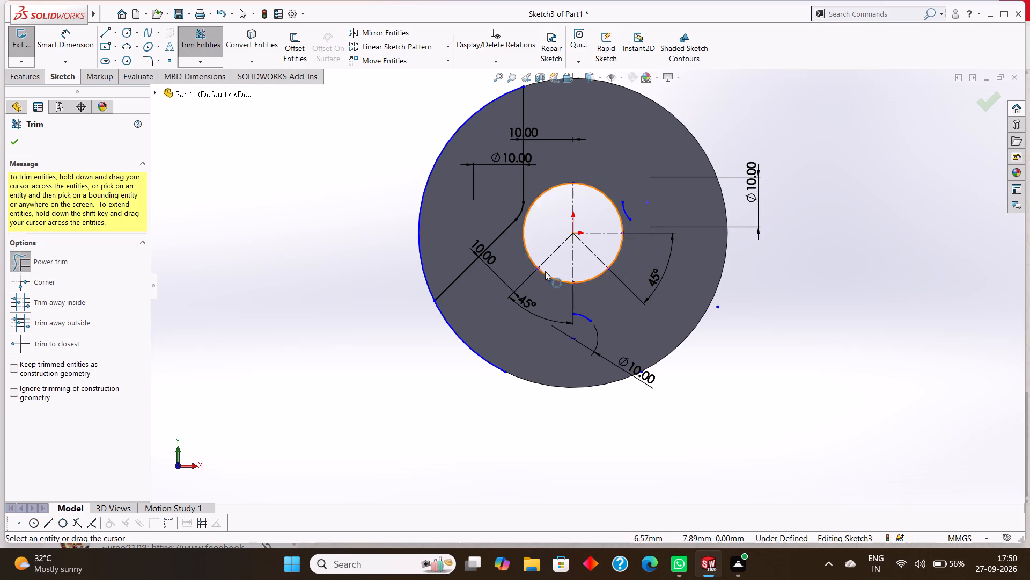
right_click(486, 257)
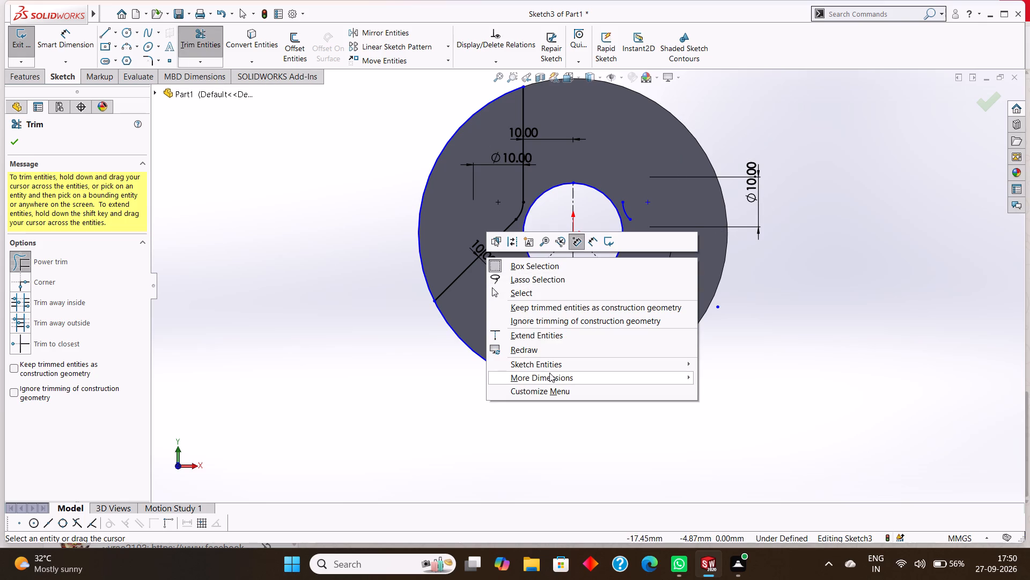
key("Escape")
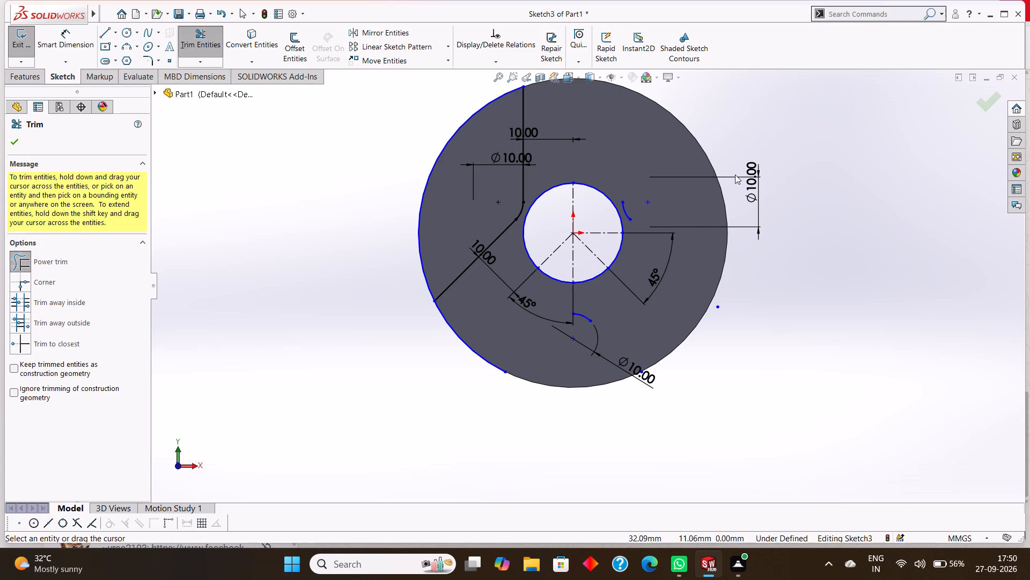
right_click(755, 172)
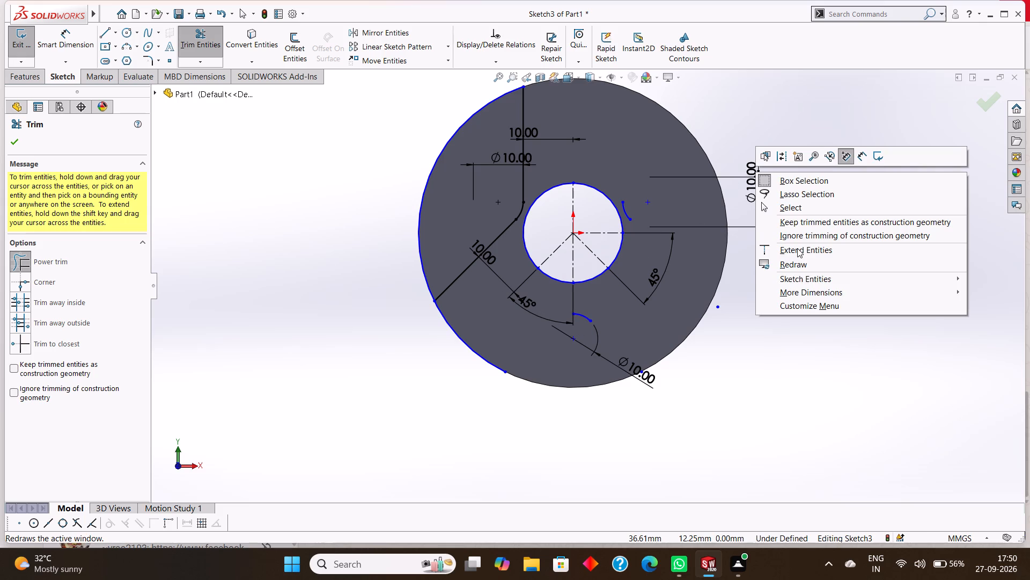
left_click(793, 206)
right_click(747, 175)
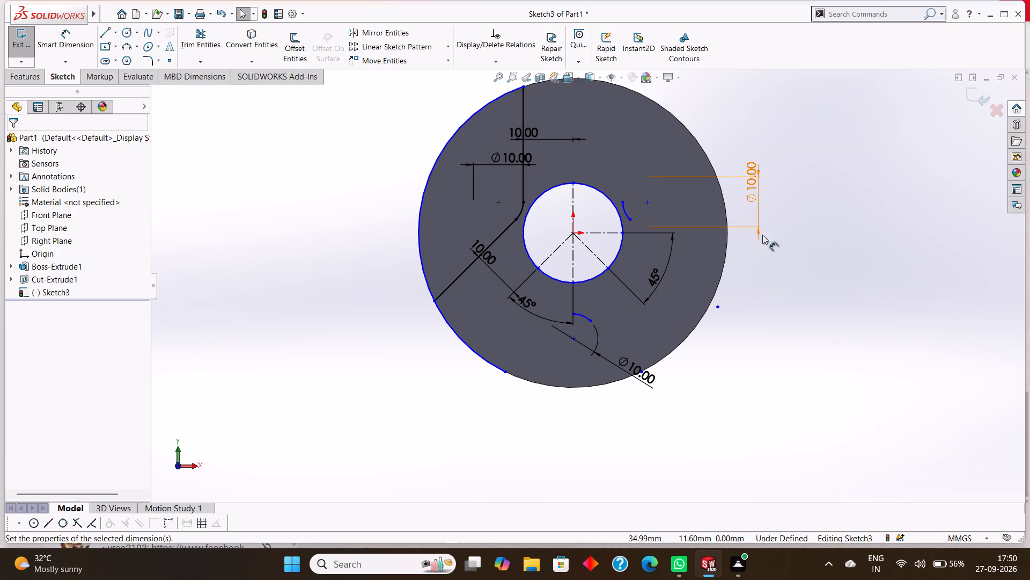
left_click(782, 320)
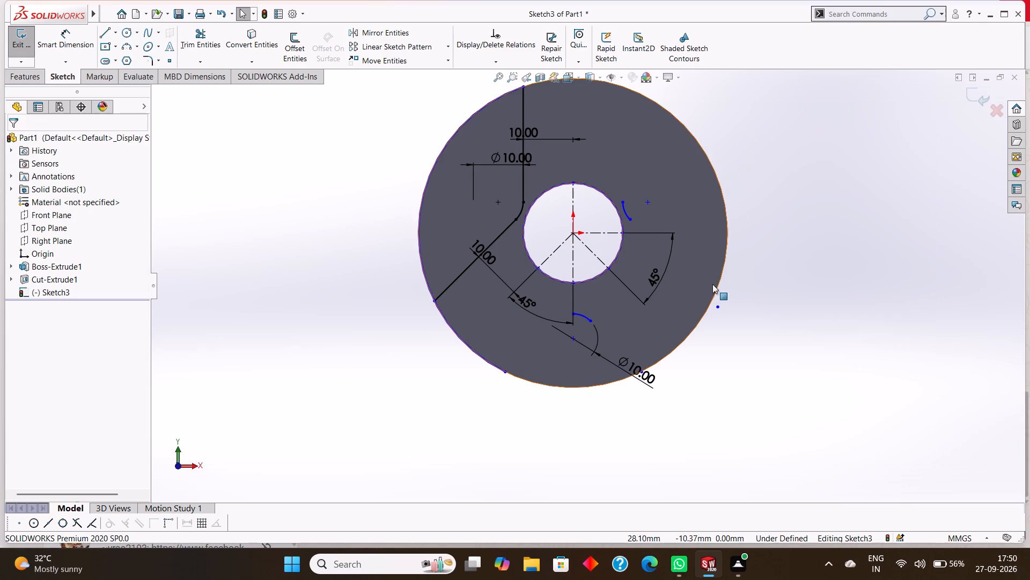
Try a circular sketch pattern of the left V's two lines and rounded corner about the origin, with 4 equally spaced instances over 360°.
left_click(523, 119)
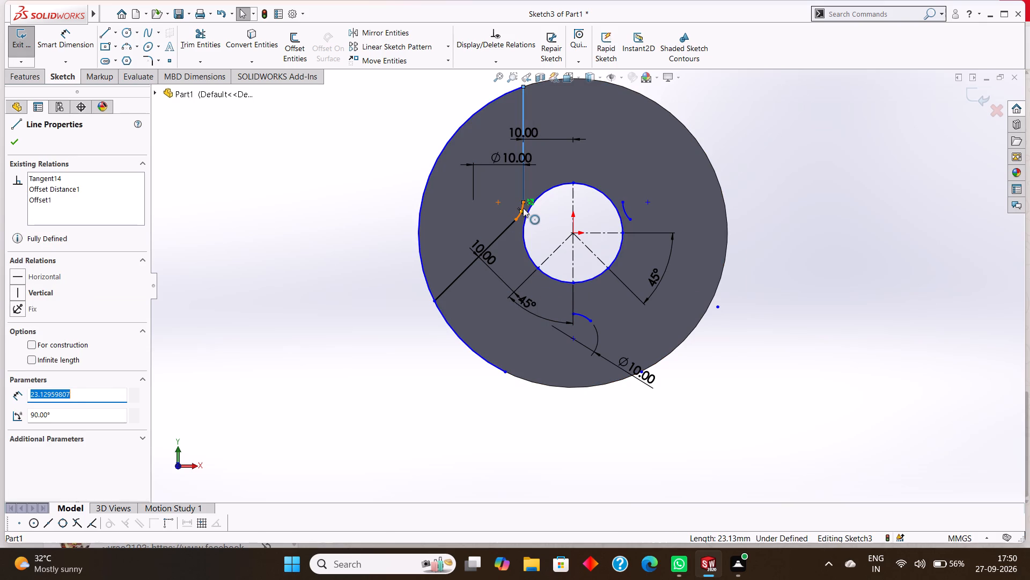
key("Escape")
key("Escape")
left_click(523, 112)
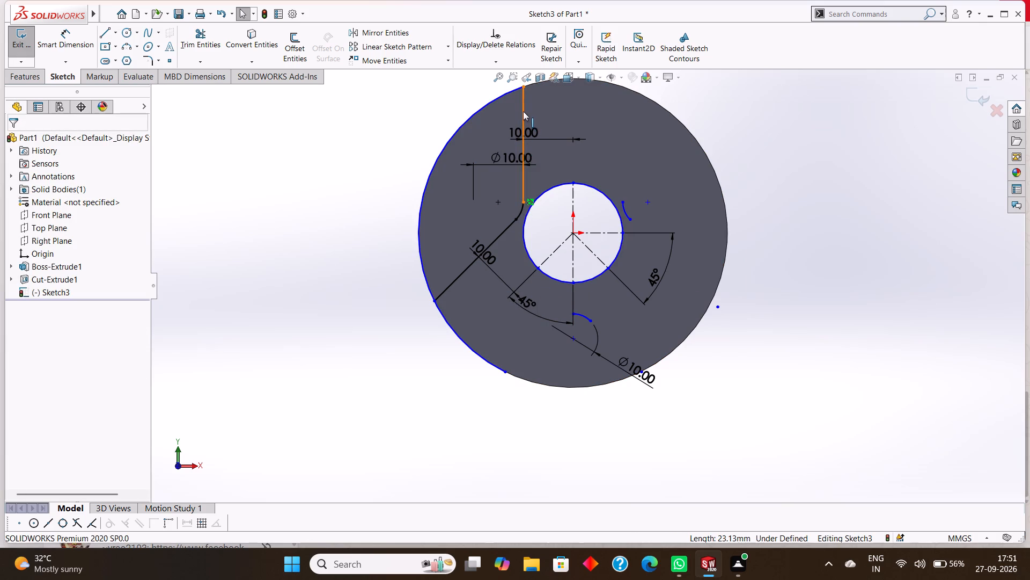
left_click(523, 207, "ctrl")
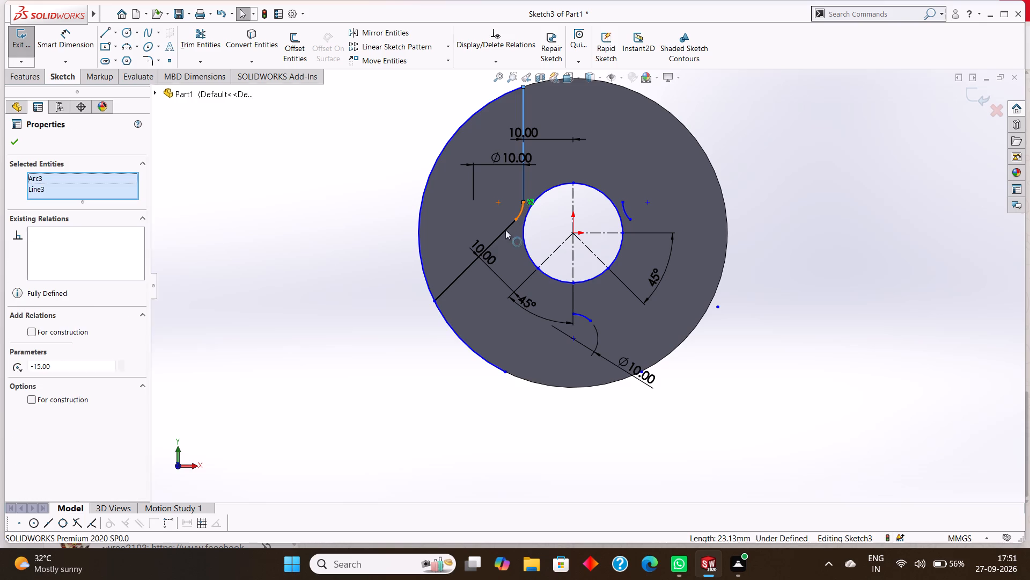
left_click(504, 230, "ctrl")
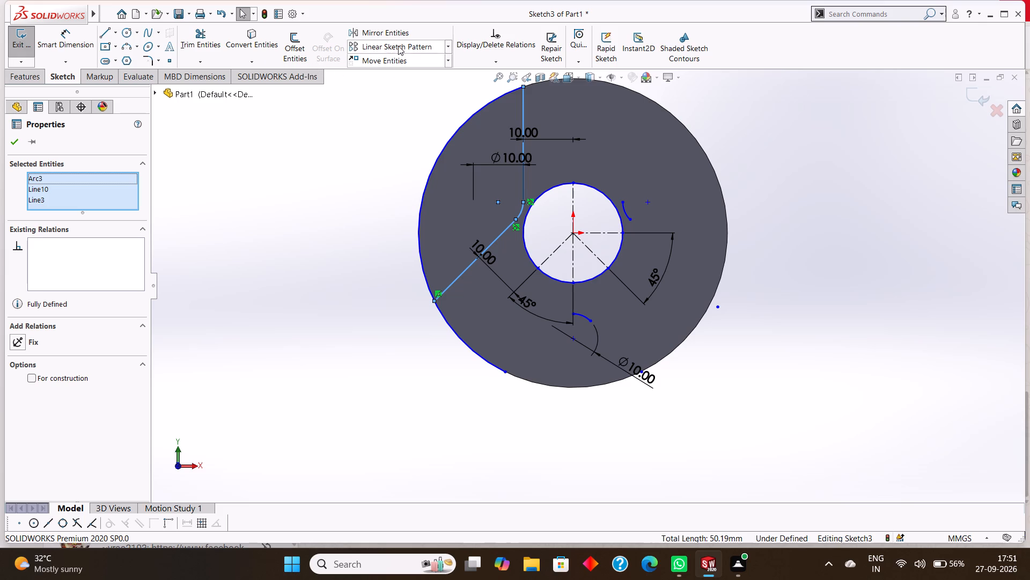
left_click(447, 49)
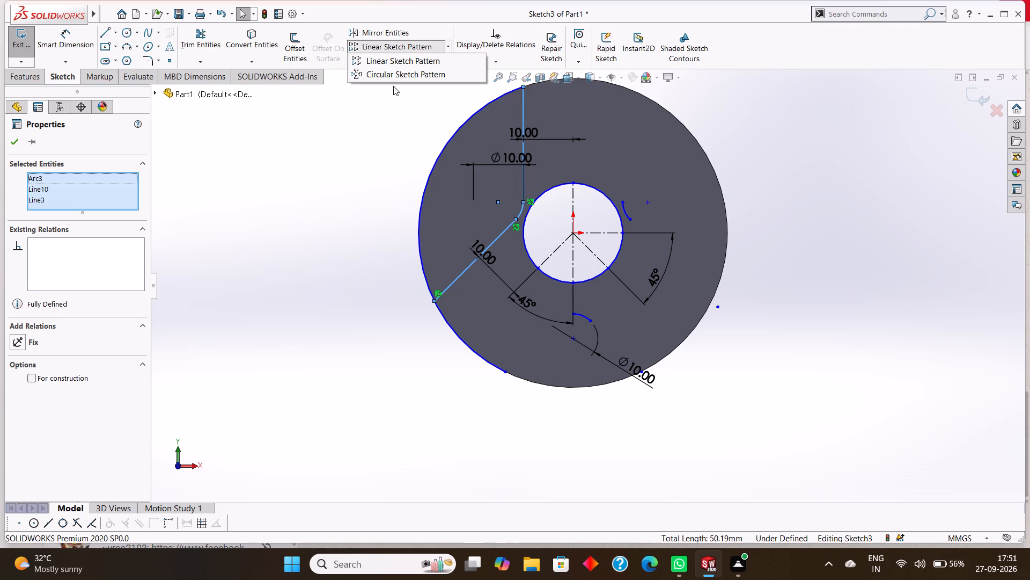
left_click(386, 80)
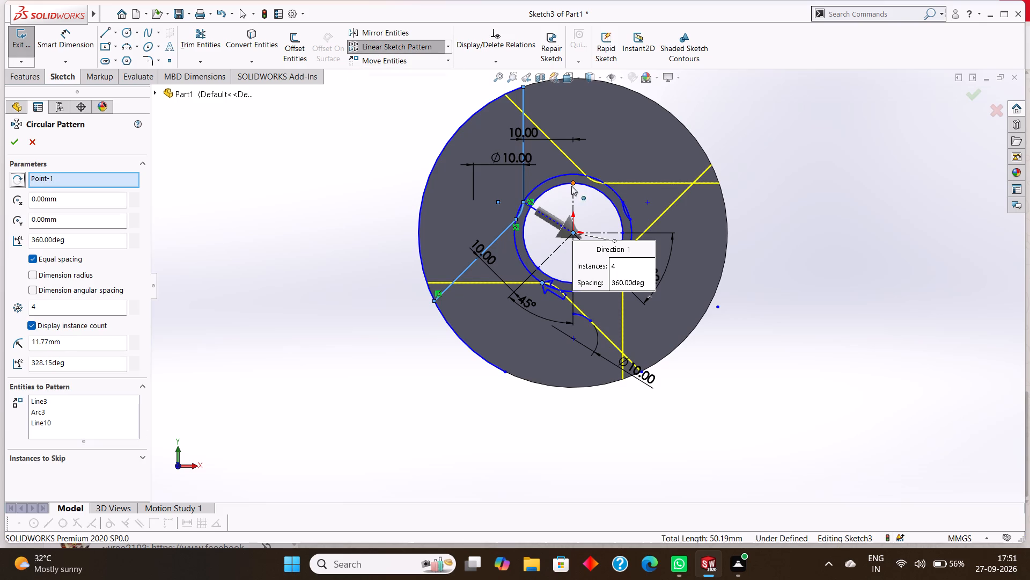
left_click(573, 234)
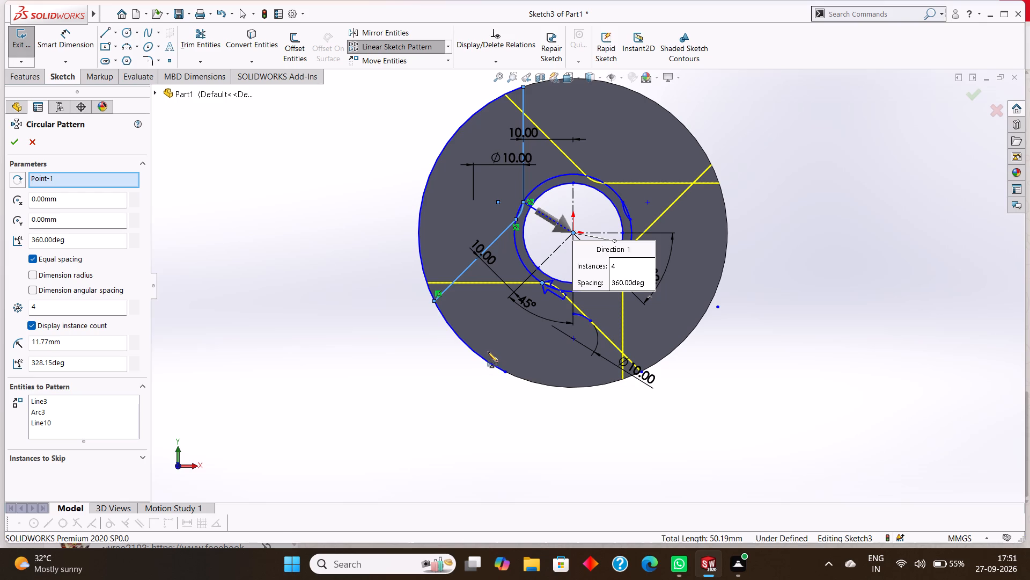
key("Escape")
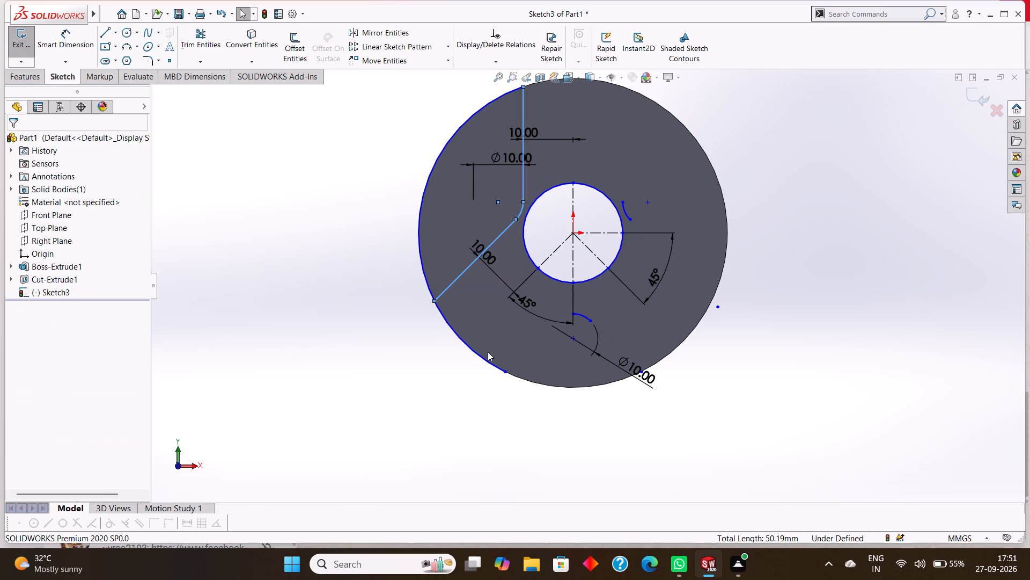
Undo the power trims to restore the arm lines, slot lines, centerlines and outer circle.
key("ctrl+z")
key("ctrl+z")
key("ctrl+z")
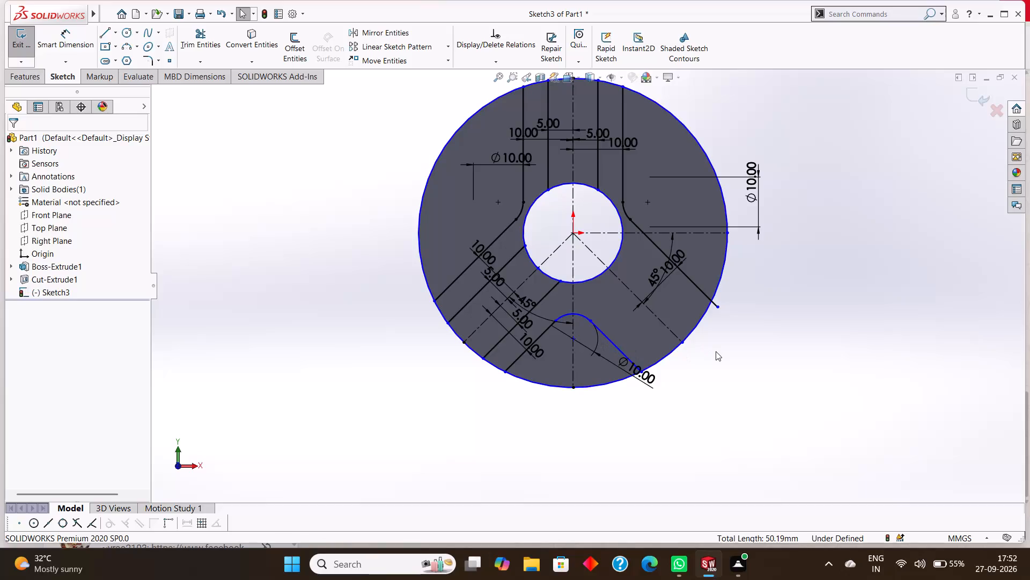
Undo the earlier edits to the lower arms' facing lines, back to the untrimmed 10 mm offset line of the lower-right arm.
key("ctrl+z")
key("ctrl+z")
key("ctrl+z")
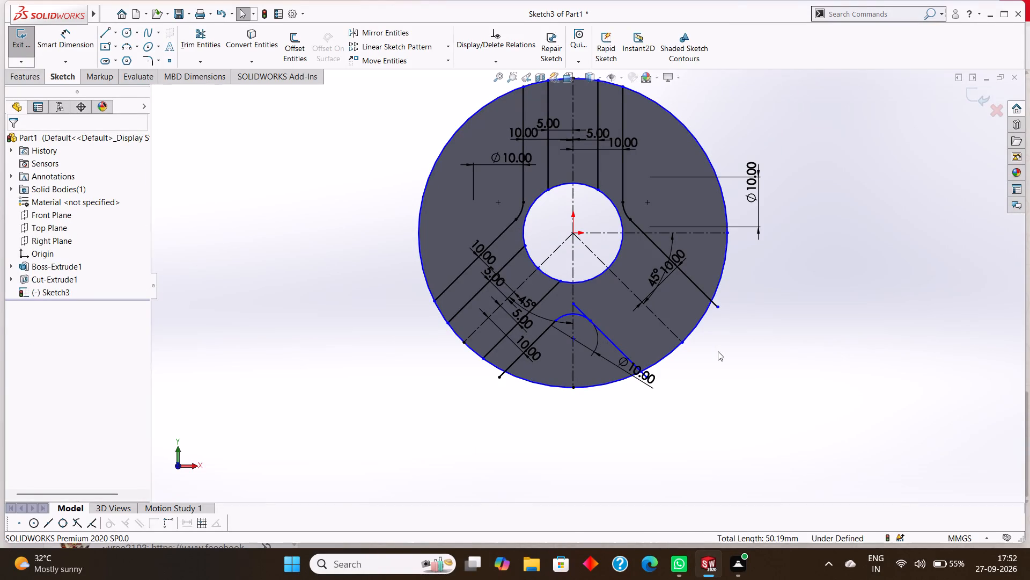
key("ctrl+z")
key("ctrl+z")
key("ctrl+z")
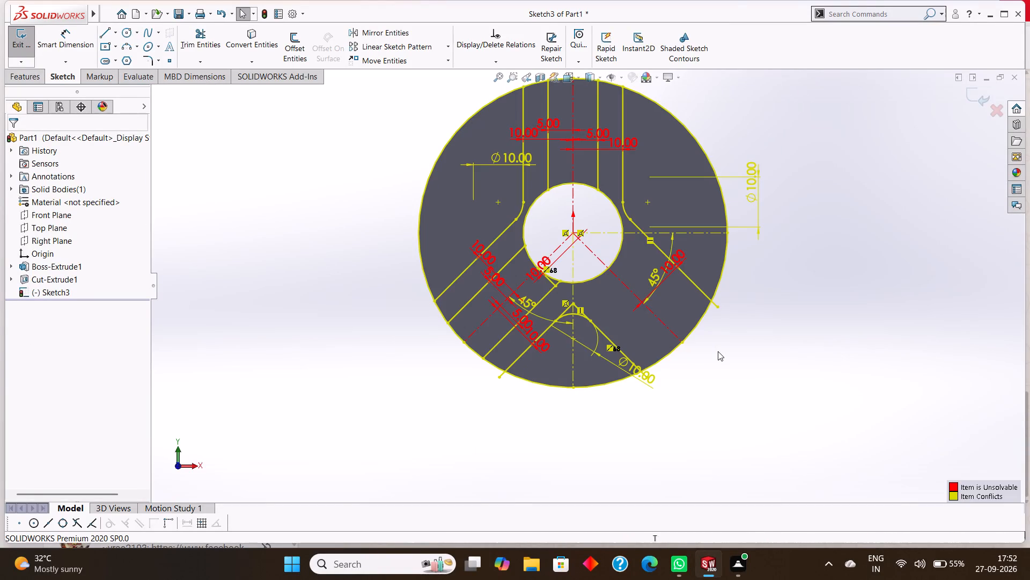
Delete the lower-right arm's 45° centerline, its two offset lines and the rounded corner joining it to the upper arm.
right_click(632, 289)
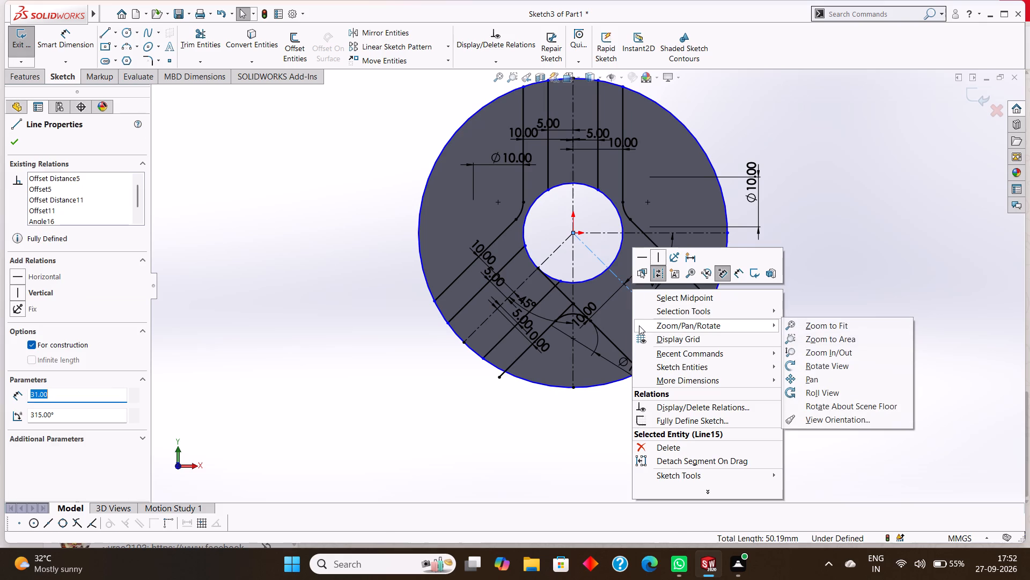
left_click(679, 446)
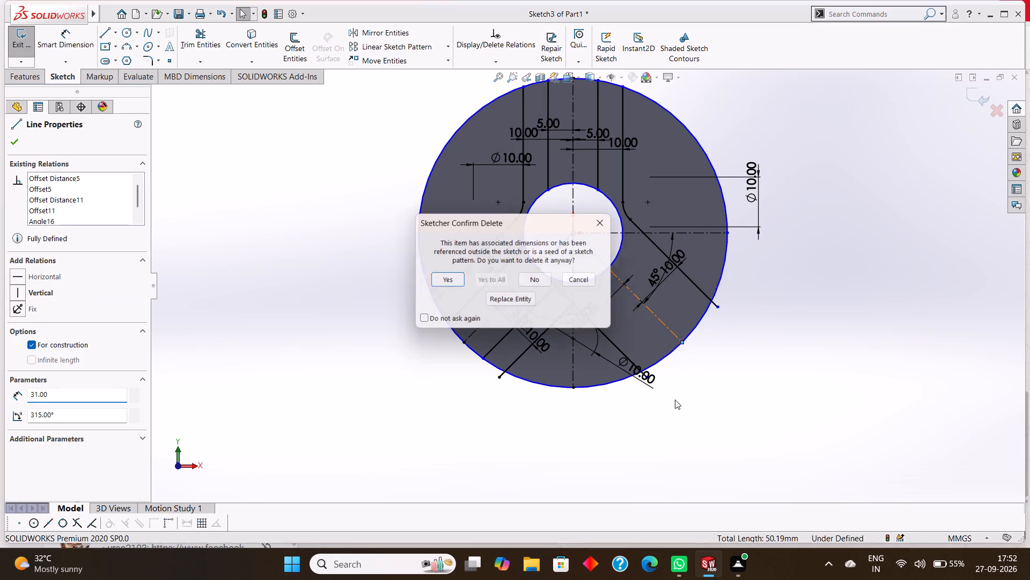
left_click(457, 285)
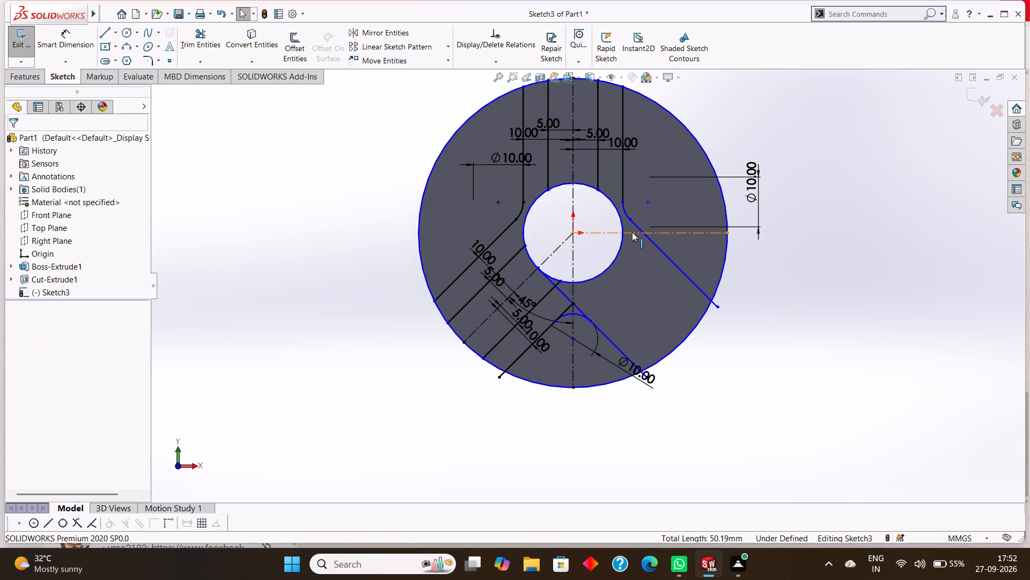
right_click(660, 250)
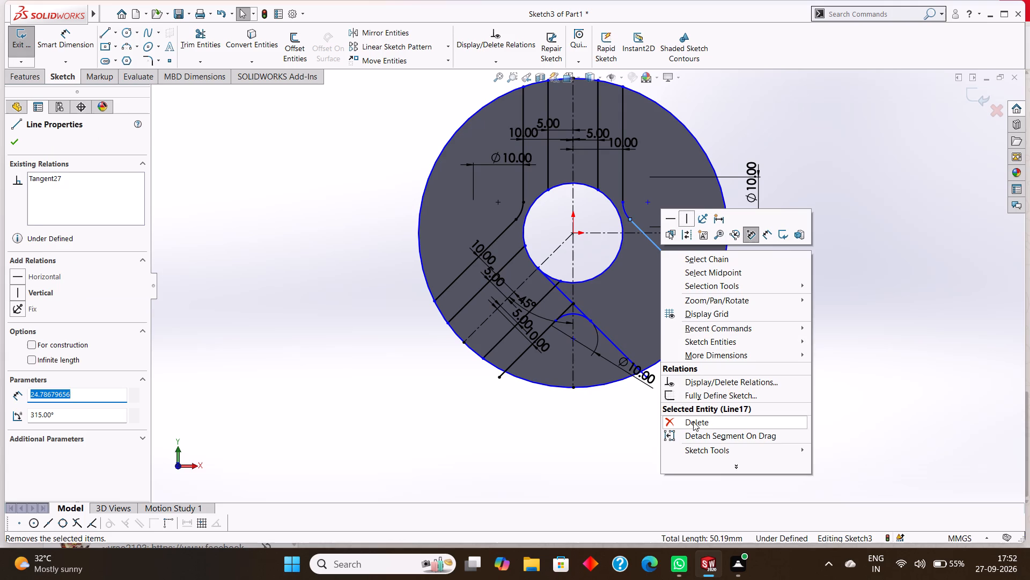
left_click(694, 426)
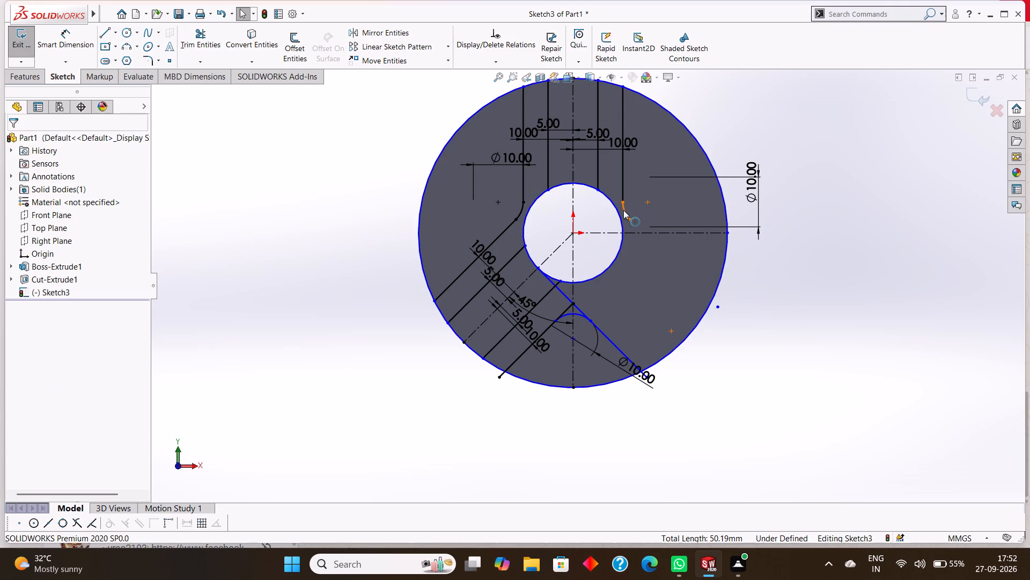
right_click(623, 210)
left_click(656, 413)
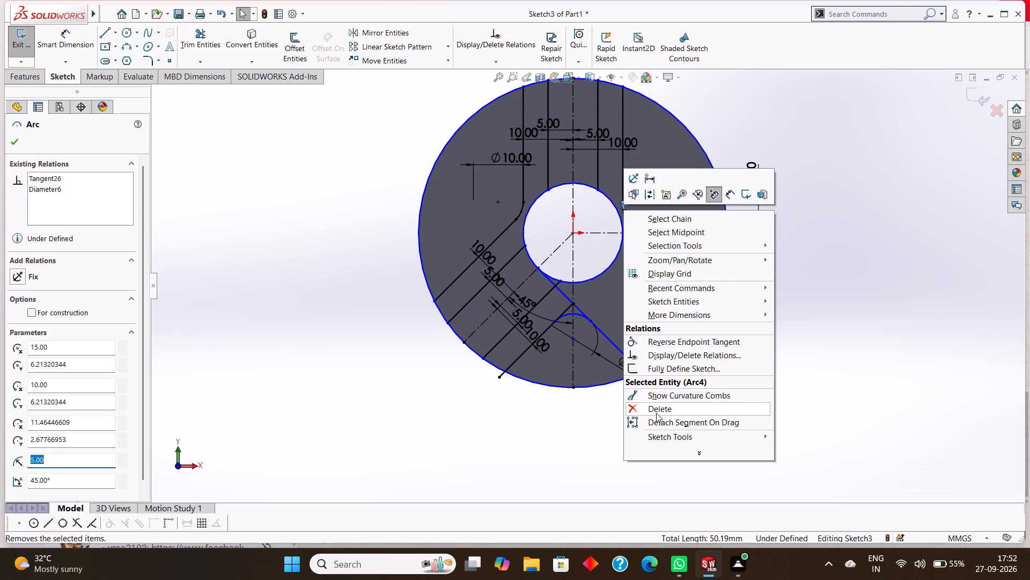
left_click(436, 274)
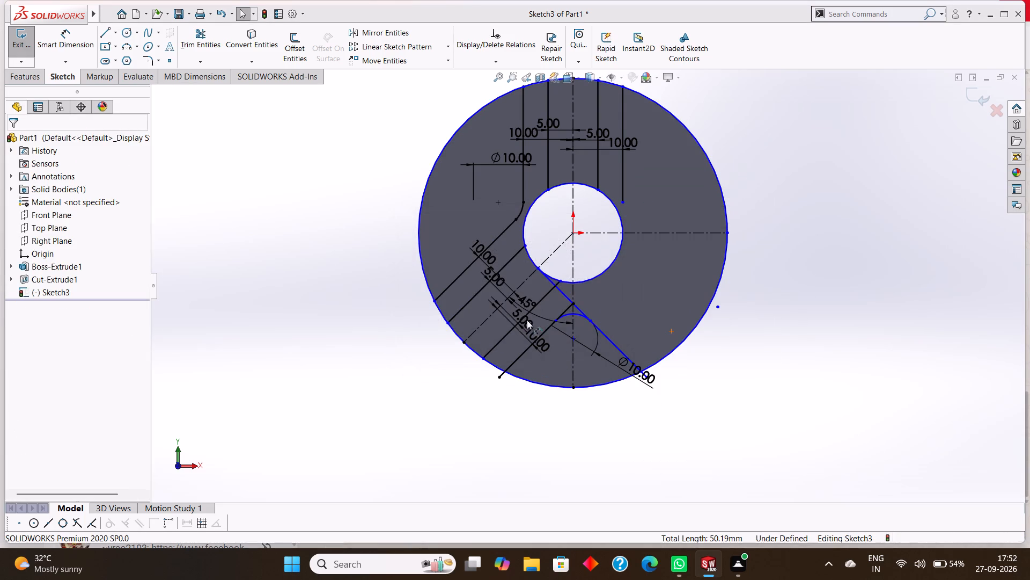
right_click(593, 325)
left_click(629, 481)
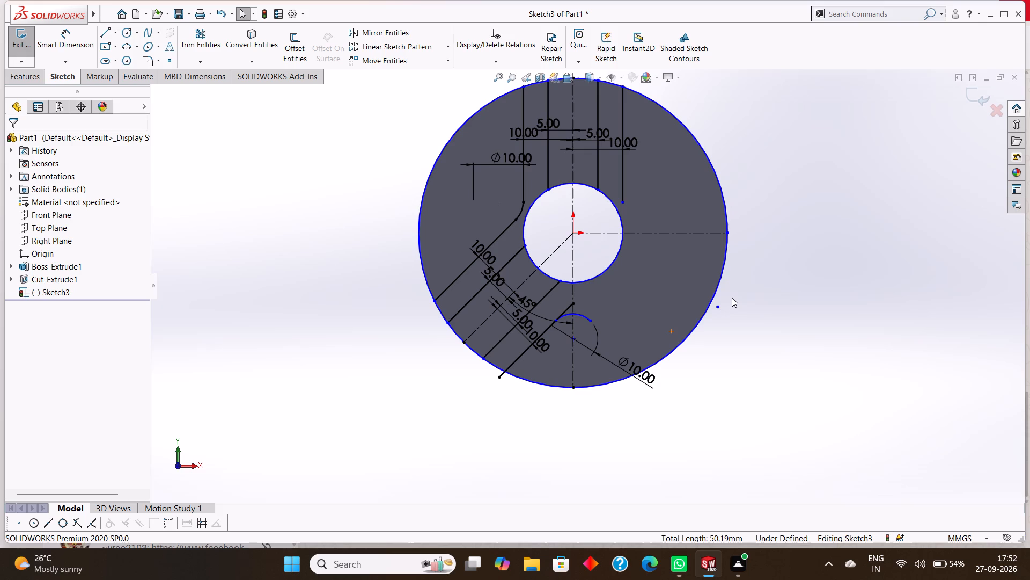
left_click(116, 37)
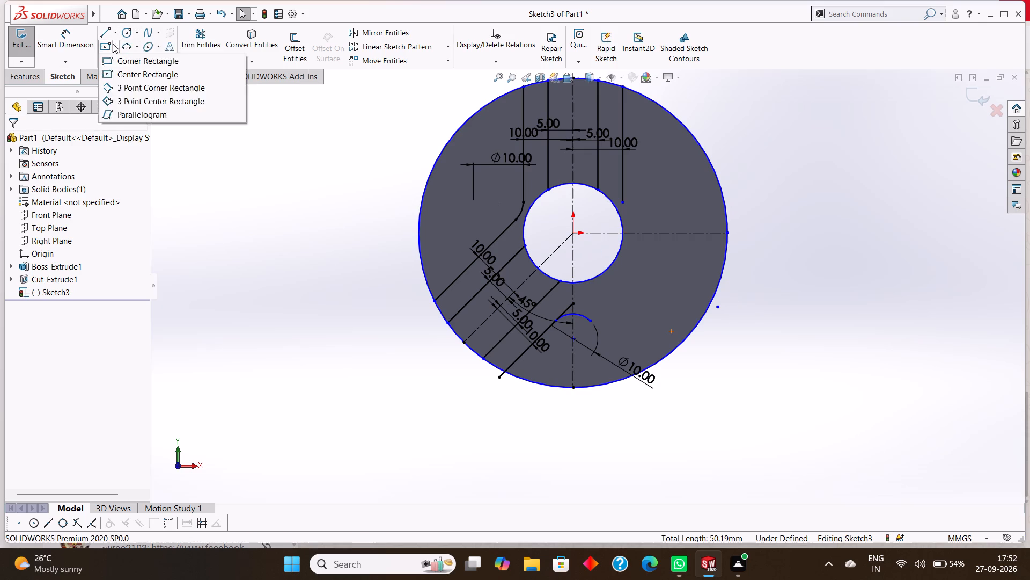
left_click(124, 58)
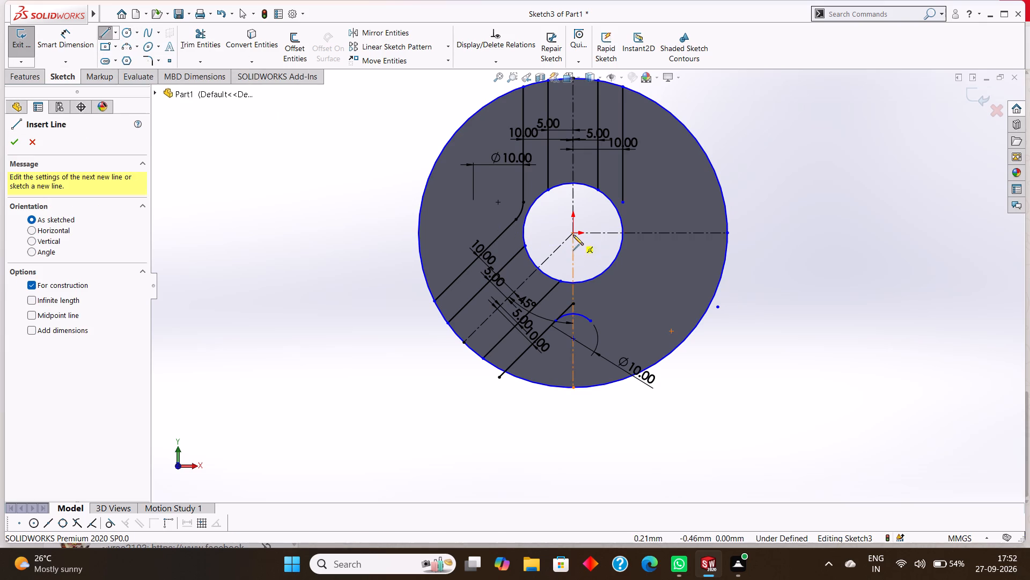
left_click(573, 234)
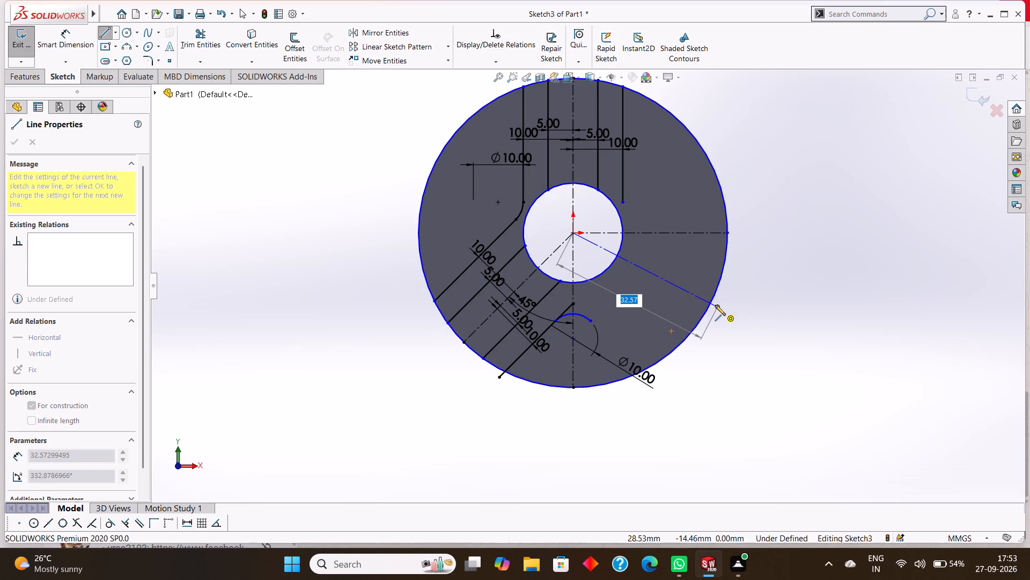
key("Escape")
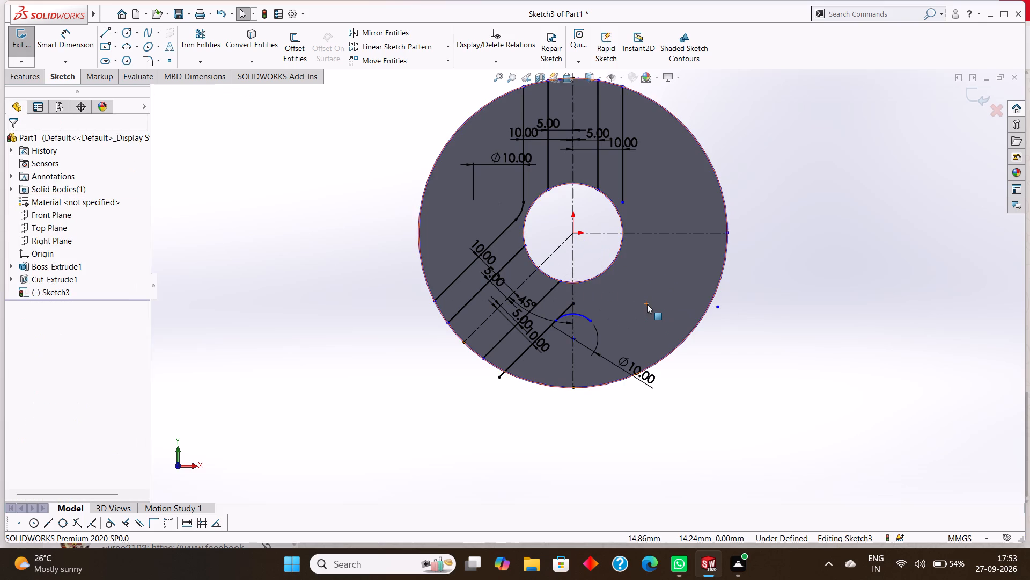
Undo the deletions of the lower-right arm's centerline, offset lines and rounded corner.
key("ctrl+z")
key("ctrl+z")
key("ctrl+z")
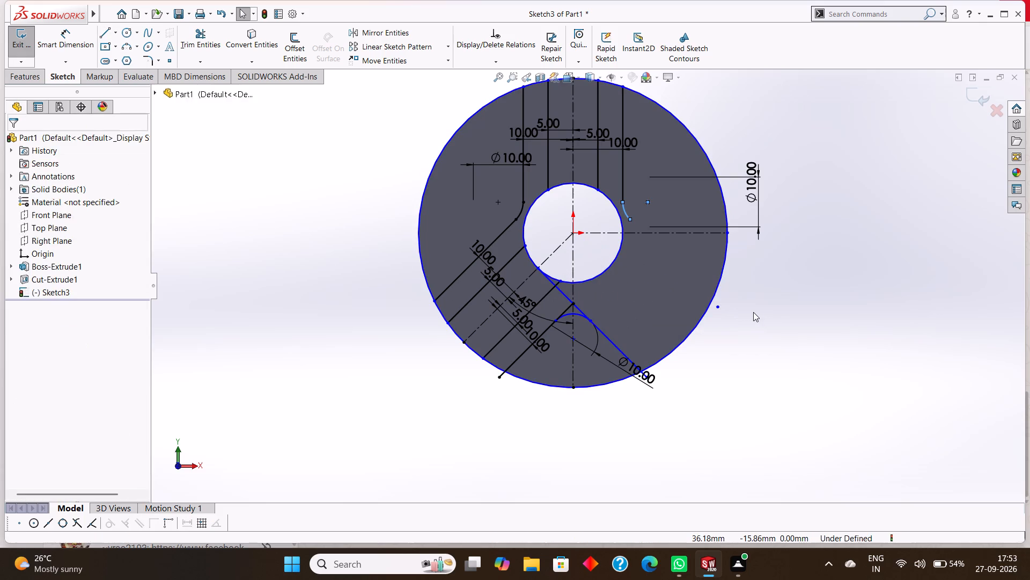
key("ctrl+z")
Undo the reworked facing lines and 10 mm corner circle between the lower arms, back to their earlier rounded corner.
key("ctrl+z")
key("ctrl+z")
key("ctrl+z")
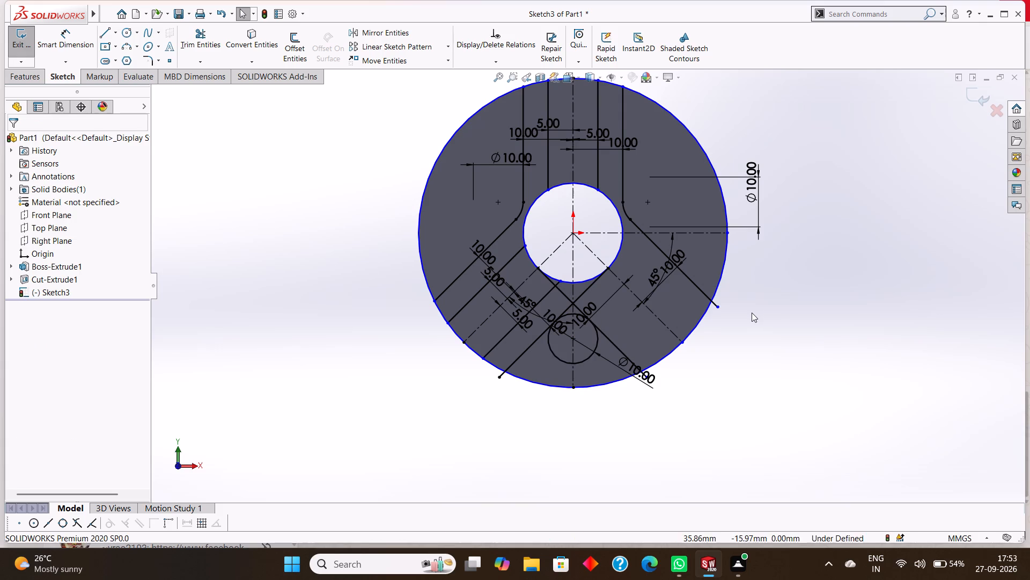
key("ctrl+z")
key("ctrl+z")
key("ctrl+z")
key("ctrl+z")
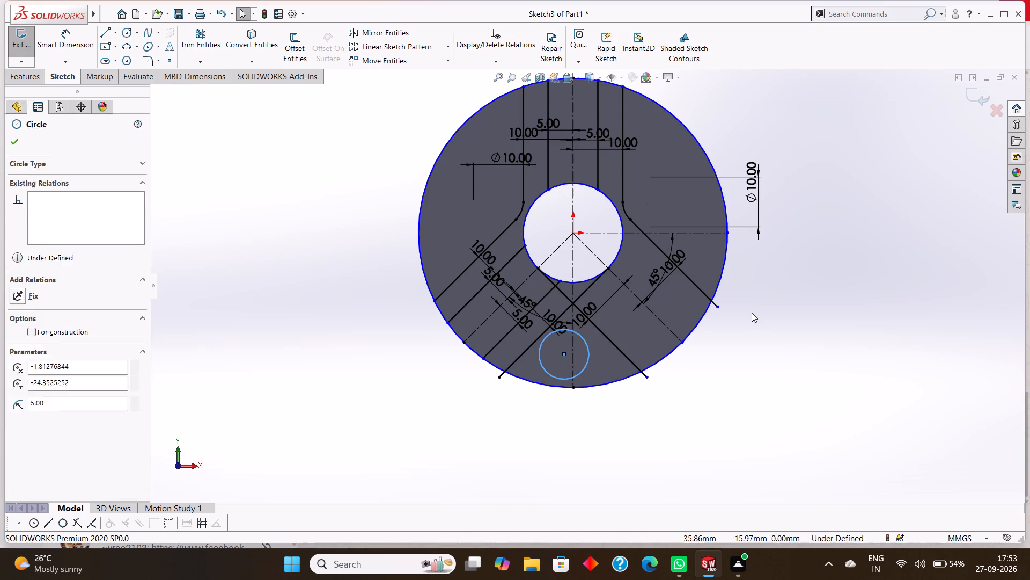
key("ctrl+z")
key("ctrl+z")
key("ctrl+z")
key("ctrl+z")
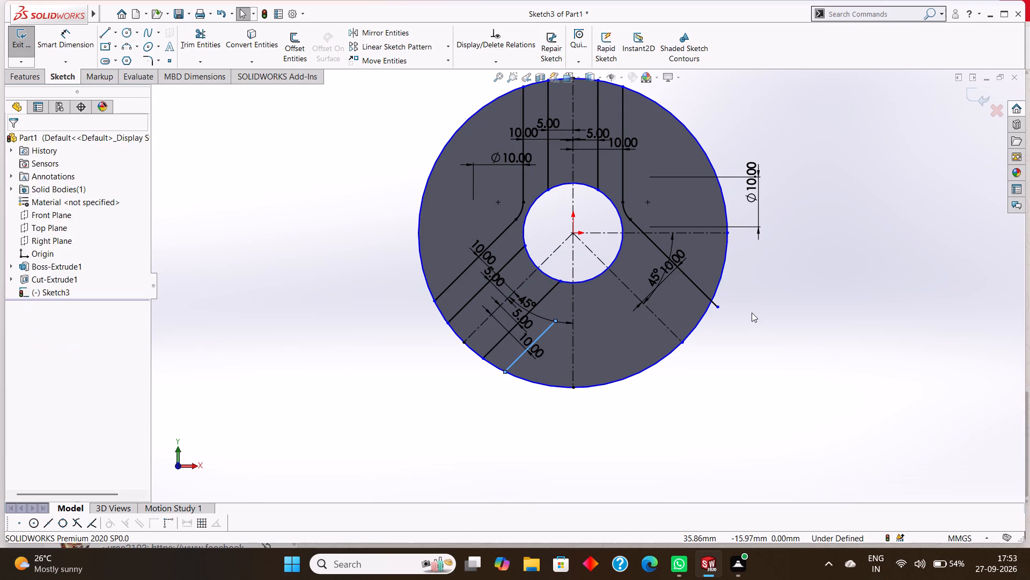
key("ctrl+z")
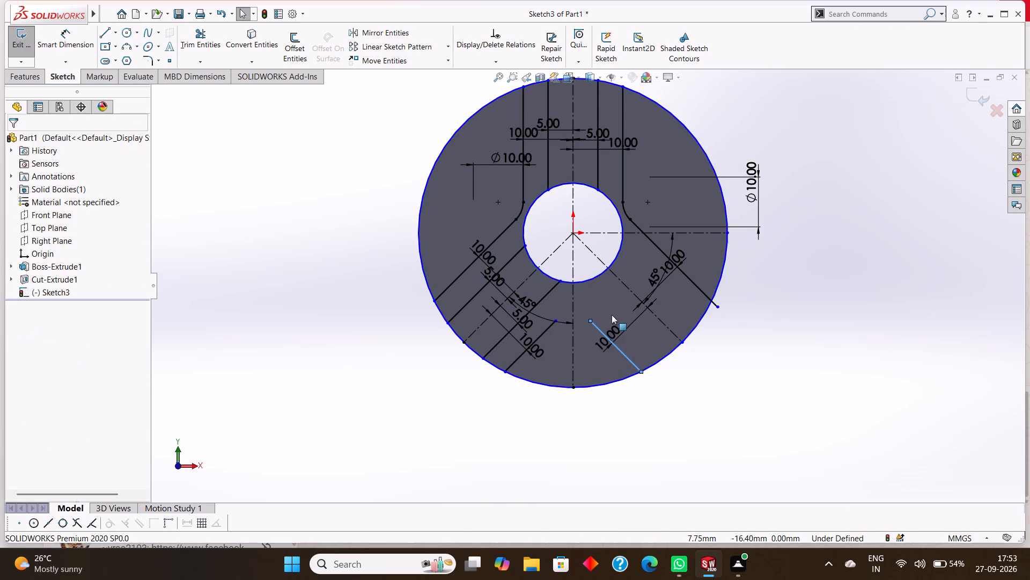
key("ctrl+z")
key("ctrl+z")
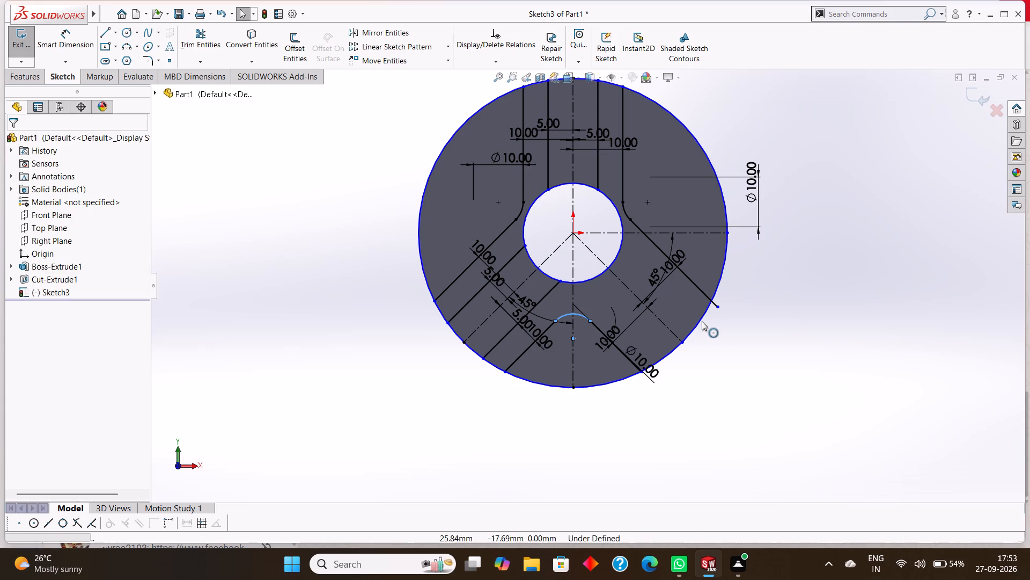
Undo the 5 mm offset slot lines and their trims in the lower-left and upper arms, keeping the 10 mm arm lines.
key("ctrl+z")
key("ctrl+z")
key("ctrl+z")
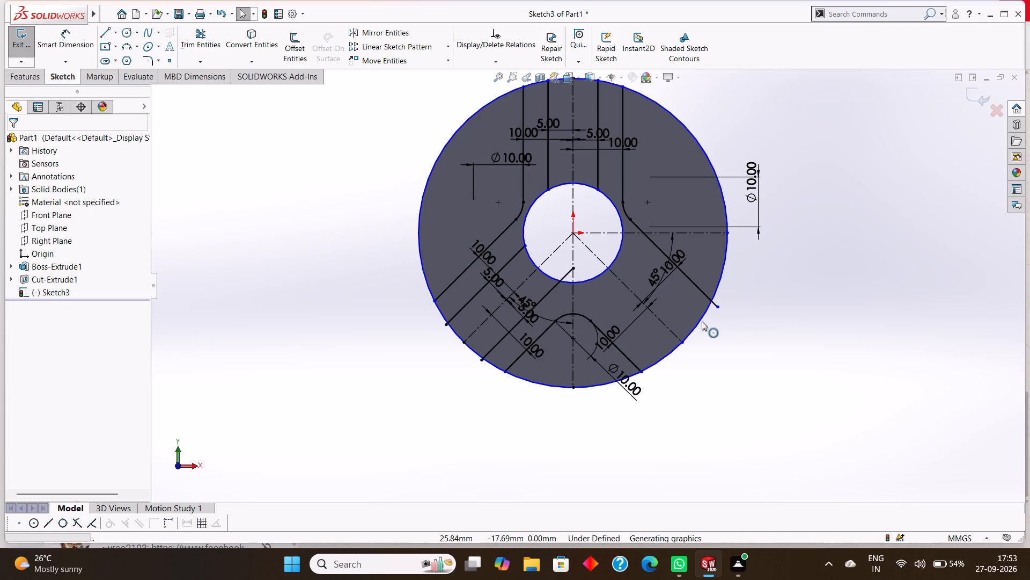
key("ctrl+z")
key("ctrl+z")
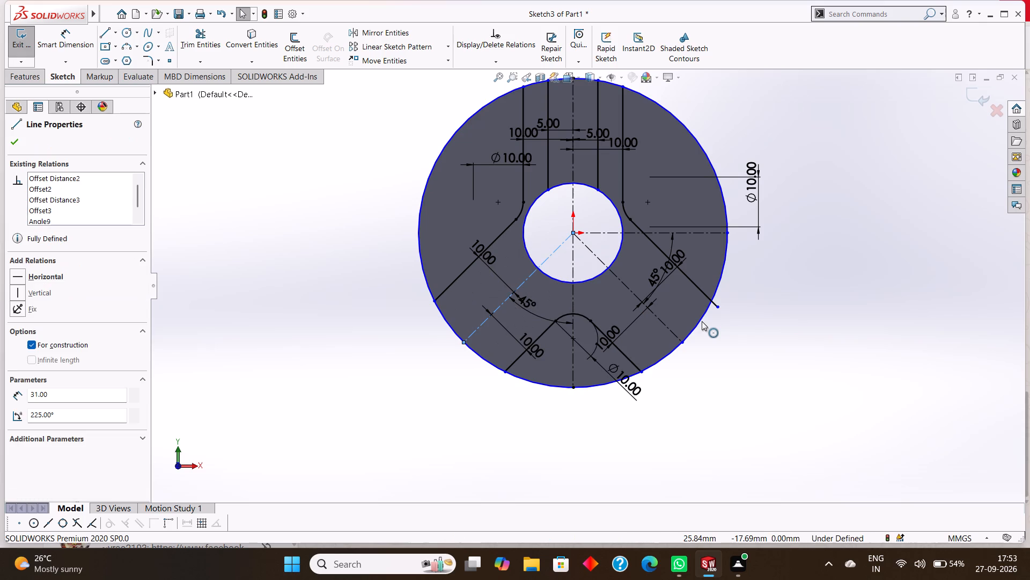
key("ctrl+z")
key("ctrl+z")
key("ctrl+z")
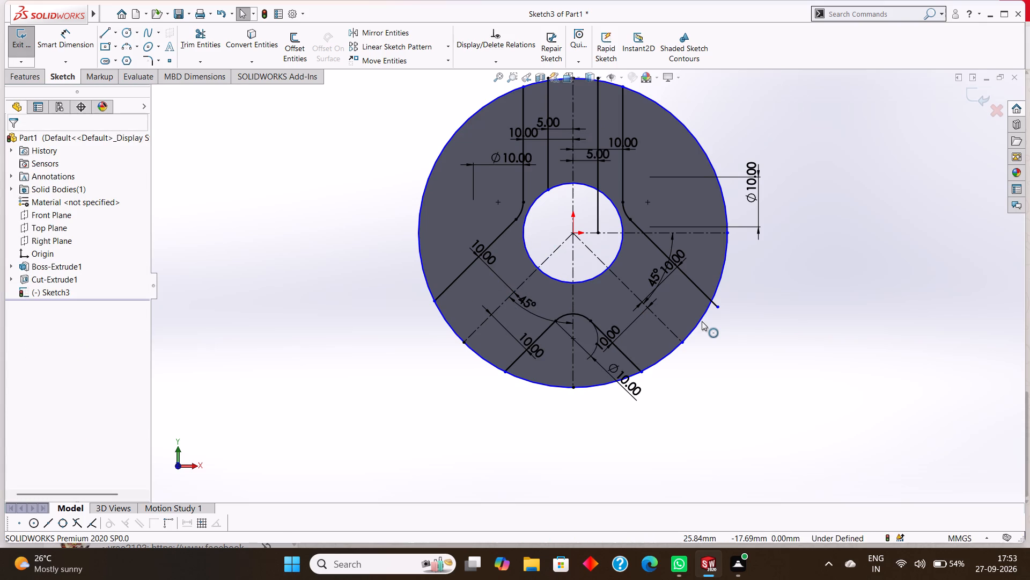
key("ctrl+z")
key("ctrl+z")
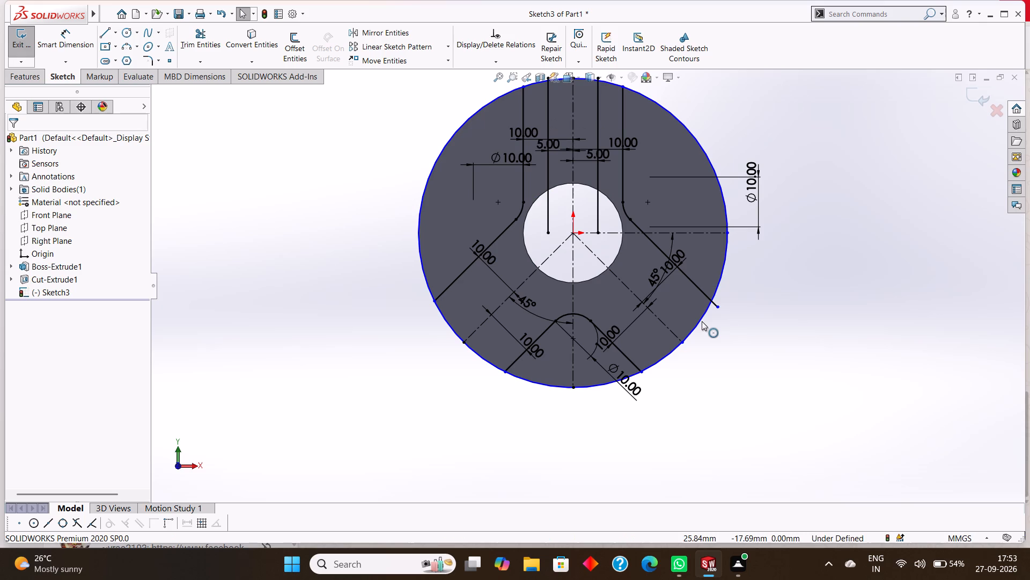
key("ctrl+z")
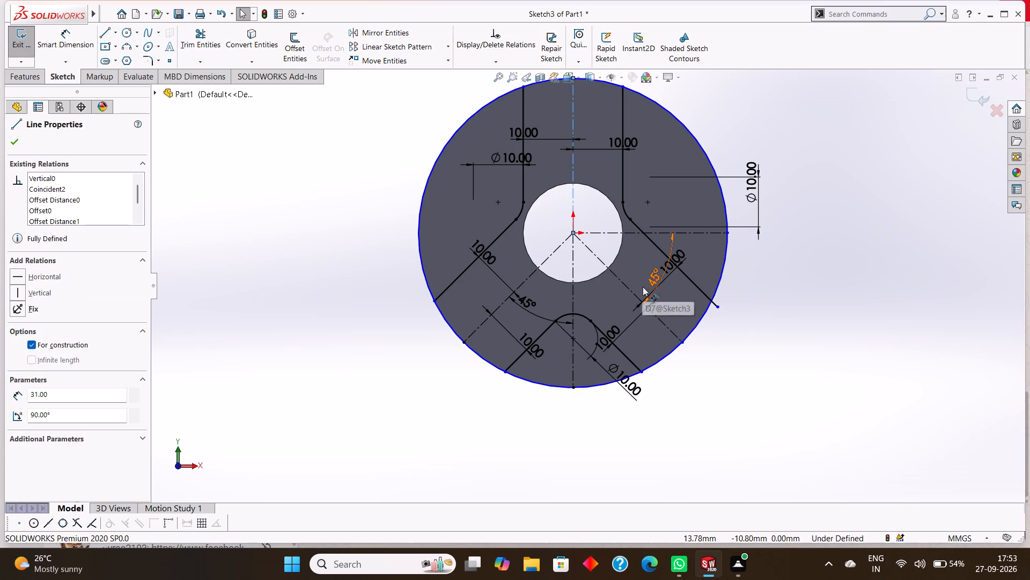
Set the angle between the horizontal centerline and the lower-right arm's centerline to 30°.
double_click(658, 279)
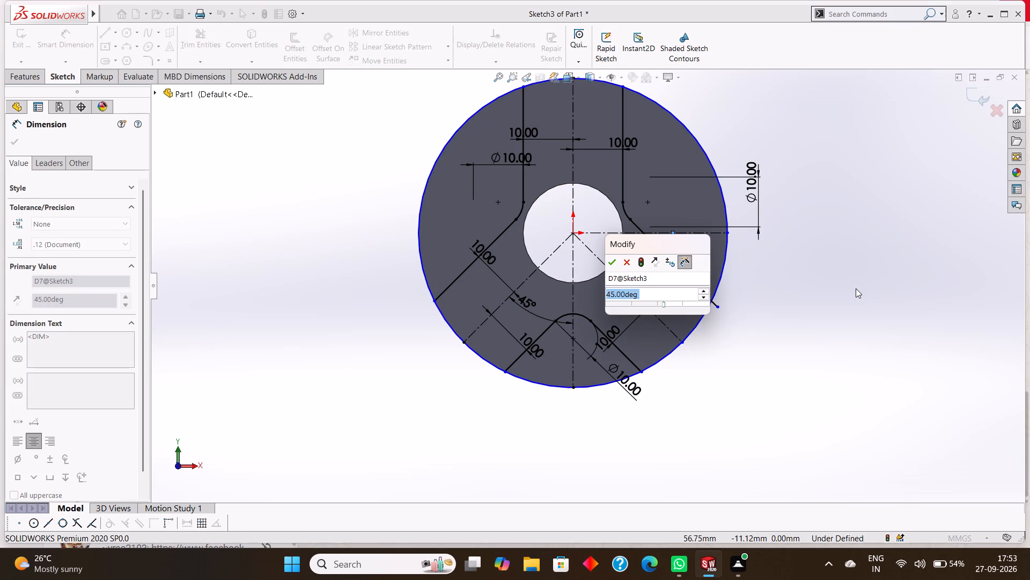
type("30")
key("Return")
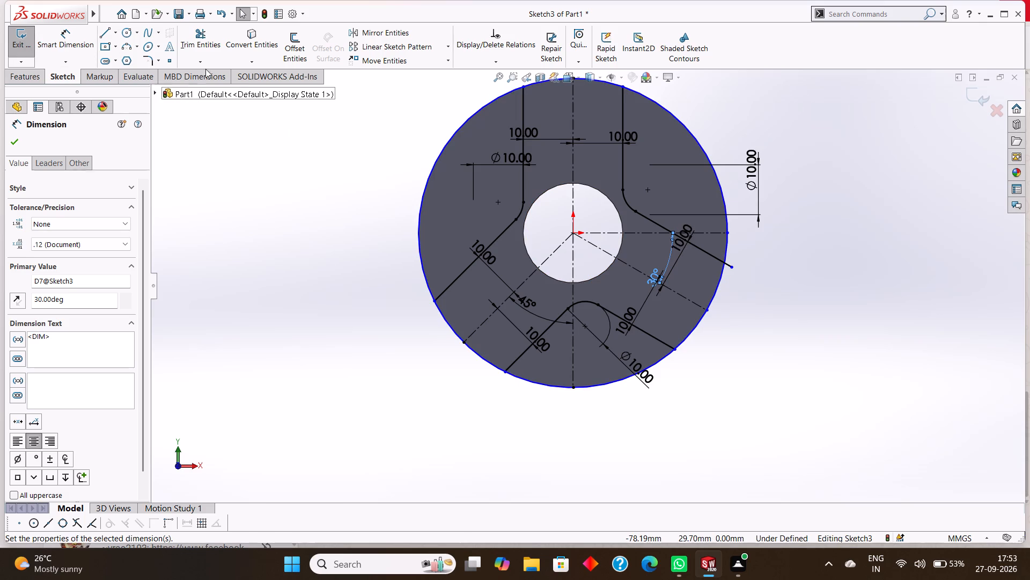
Trim to closest the end of the lower-right arm's upper line that extends past the outer circle.
left_click(194, 43)
scroll(738, 290, "down", 6)
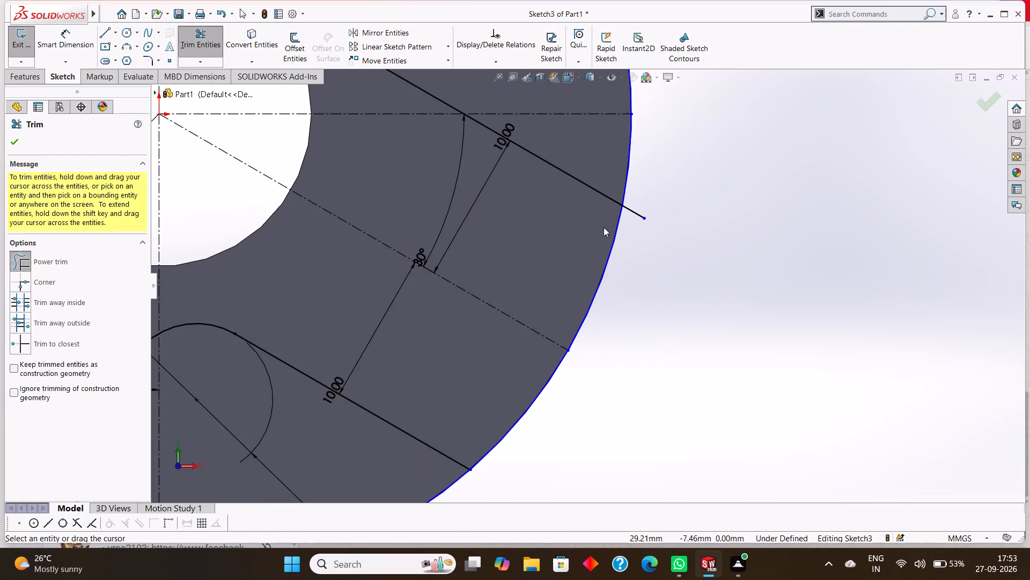
scroll(642, 214, "up", 3)
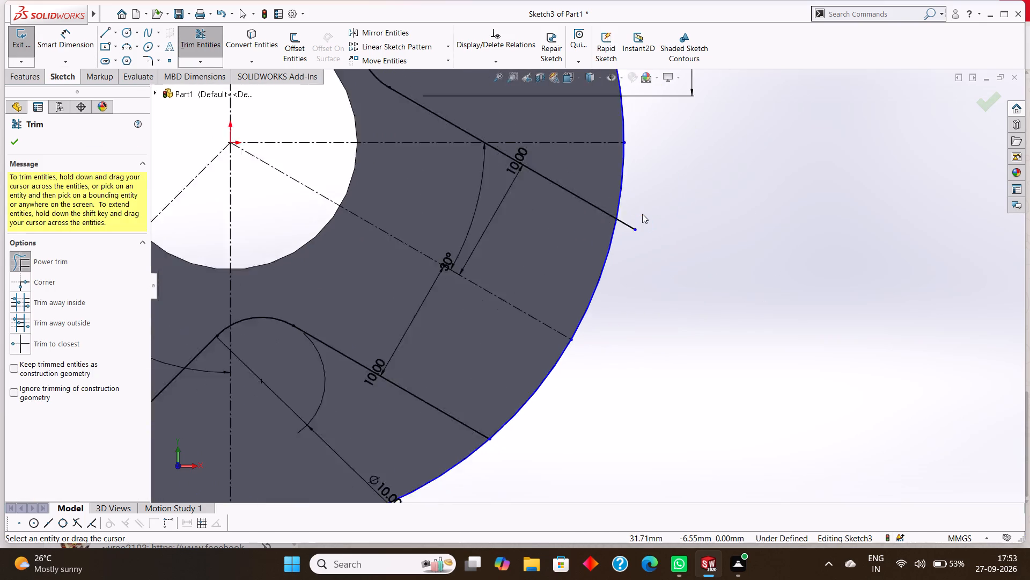
scroll(642, 214, "up", 2)
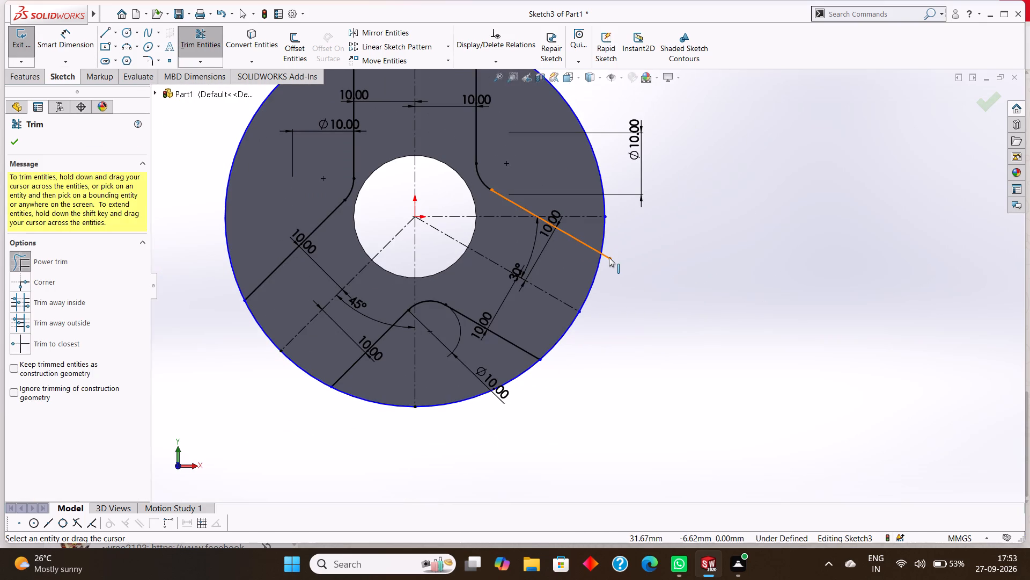
left_click(609, 257)
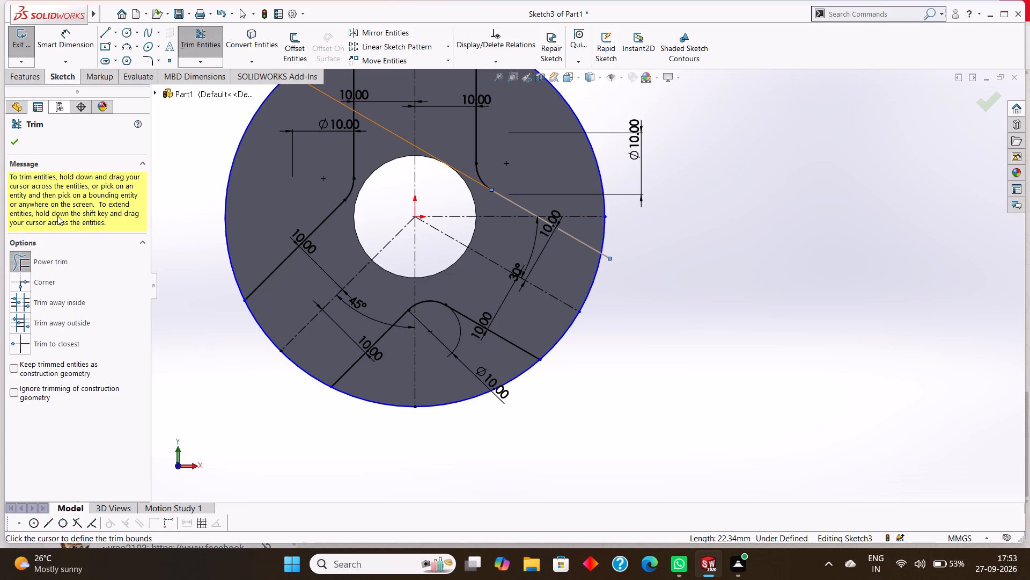
left_click(58, 345)
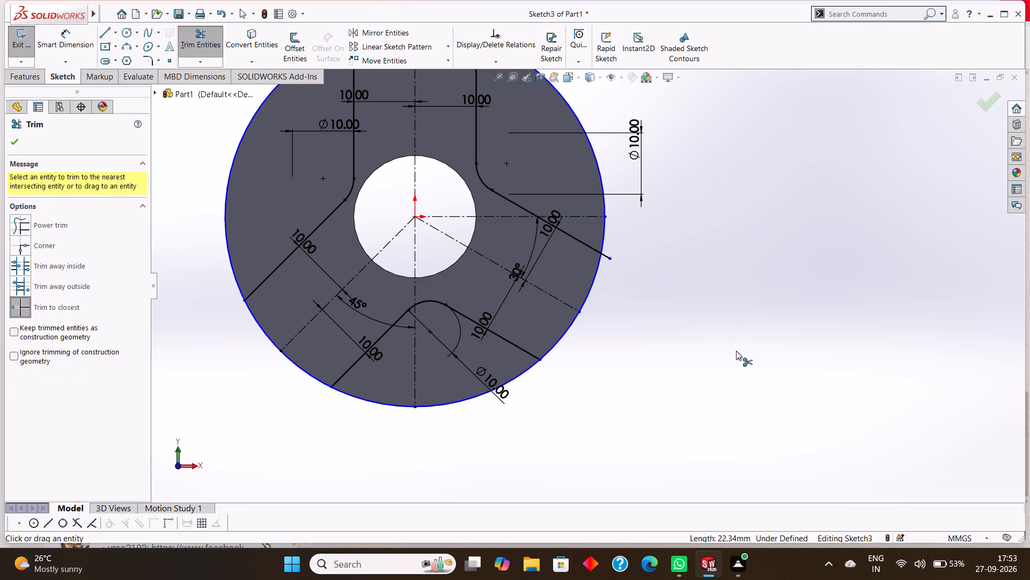
scroll(652, 257, "down", 5)
scroll(438, 280, "down", 5)
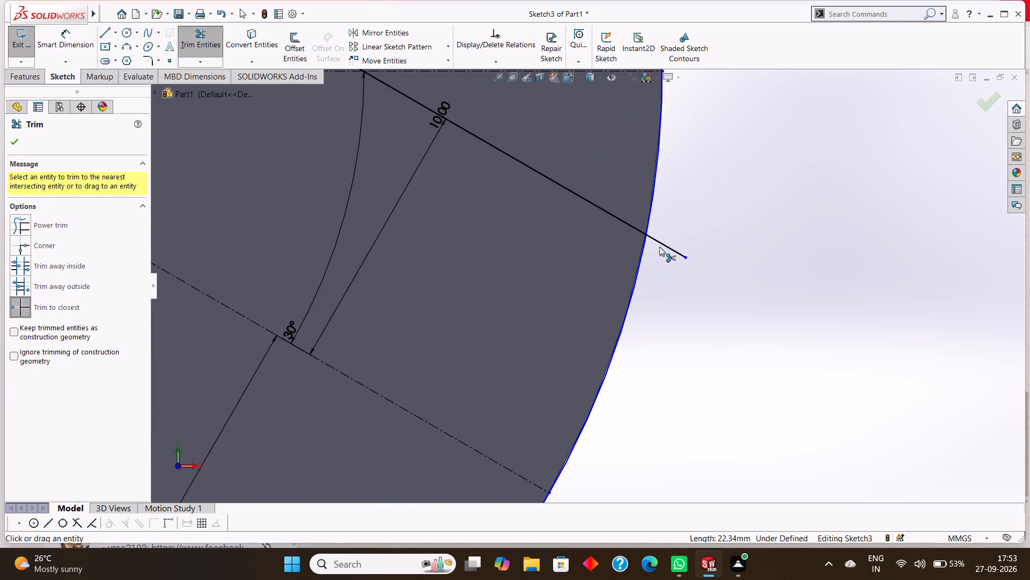
left_click(660, 242)
scroll(664, 258, "up", 10)
scroll(664, 316, "up", 2)
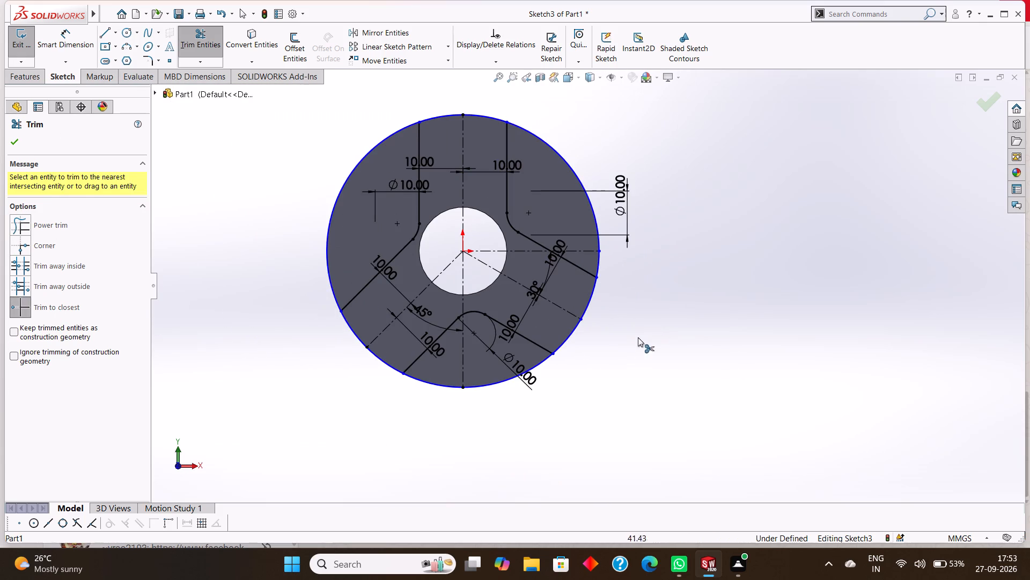
left_click(16, 136)
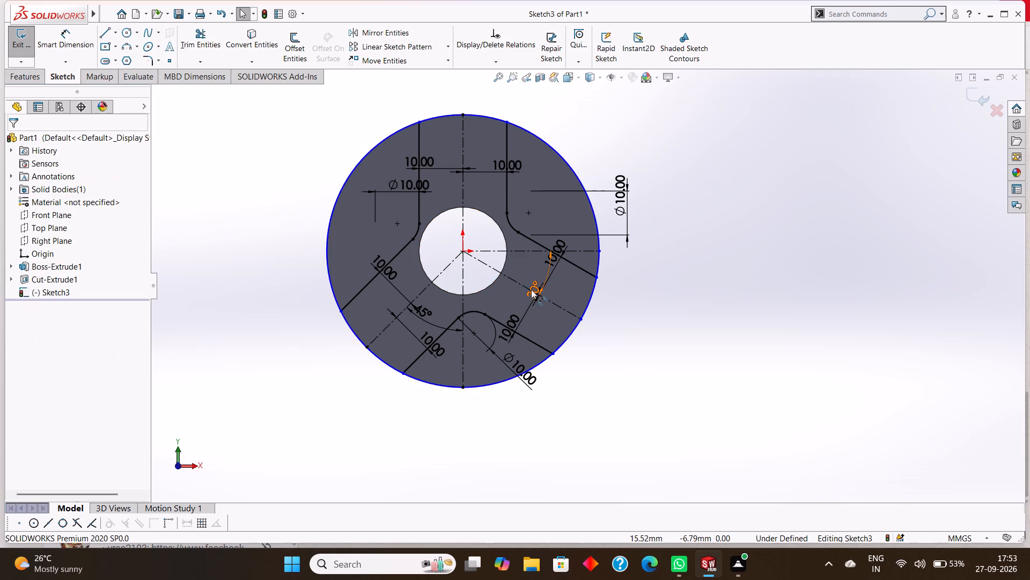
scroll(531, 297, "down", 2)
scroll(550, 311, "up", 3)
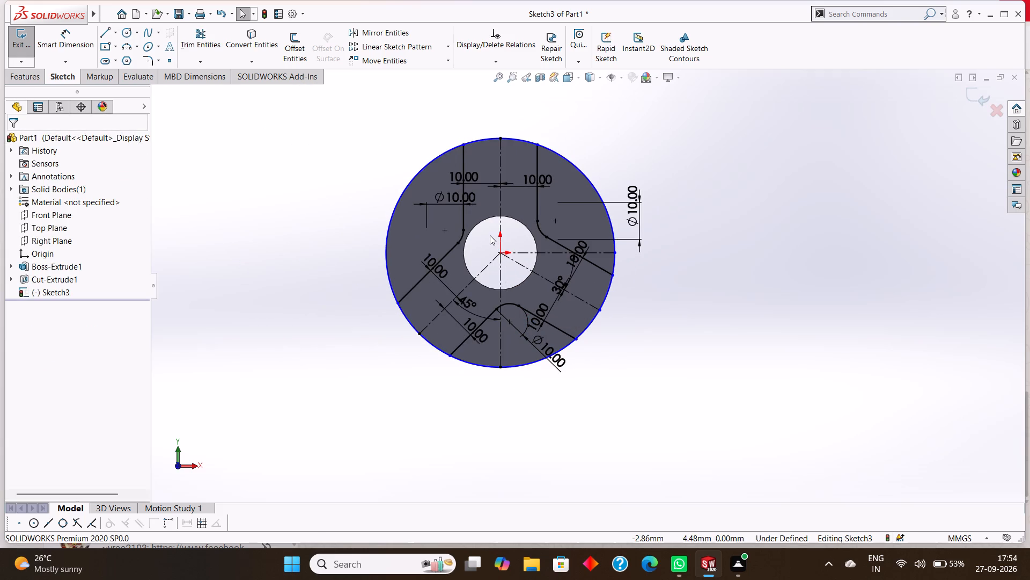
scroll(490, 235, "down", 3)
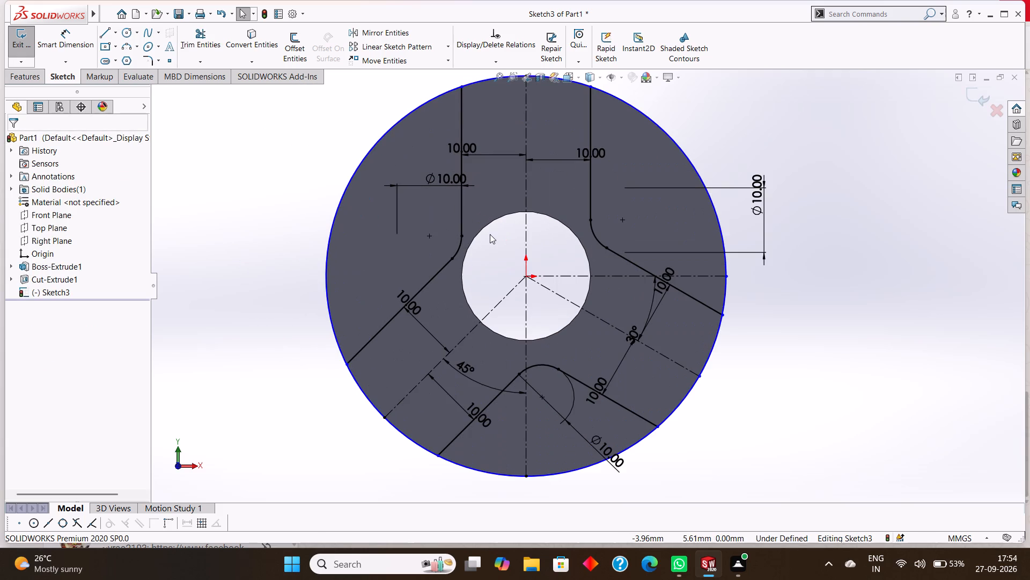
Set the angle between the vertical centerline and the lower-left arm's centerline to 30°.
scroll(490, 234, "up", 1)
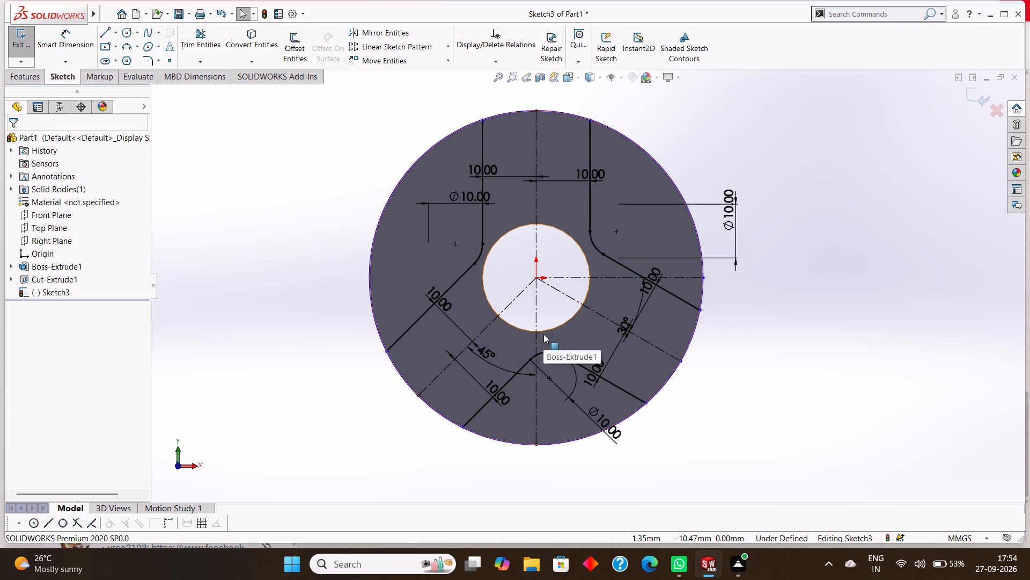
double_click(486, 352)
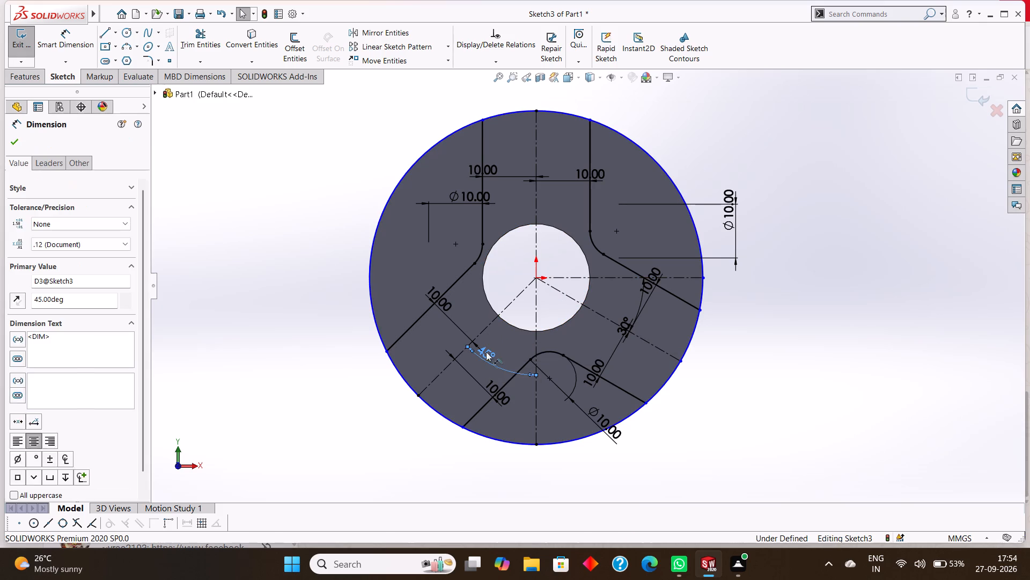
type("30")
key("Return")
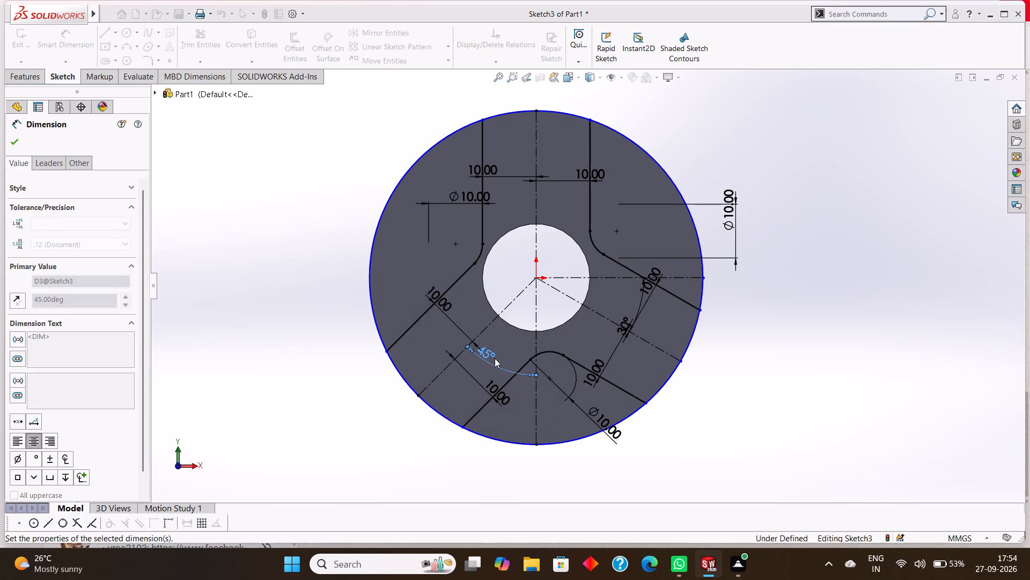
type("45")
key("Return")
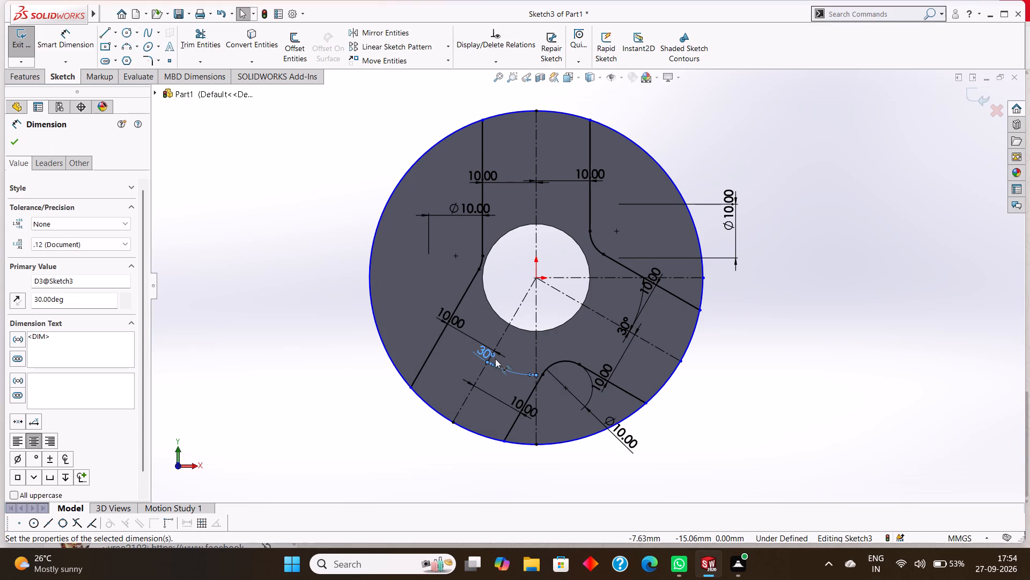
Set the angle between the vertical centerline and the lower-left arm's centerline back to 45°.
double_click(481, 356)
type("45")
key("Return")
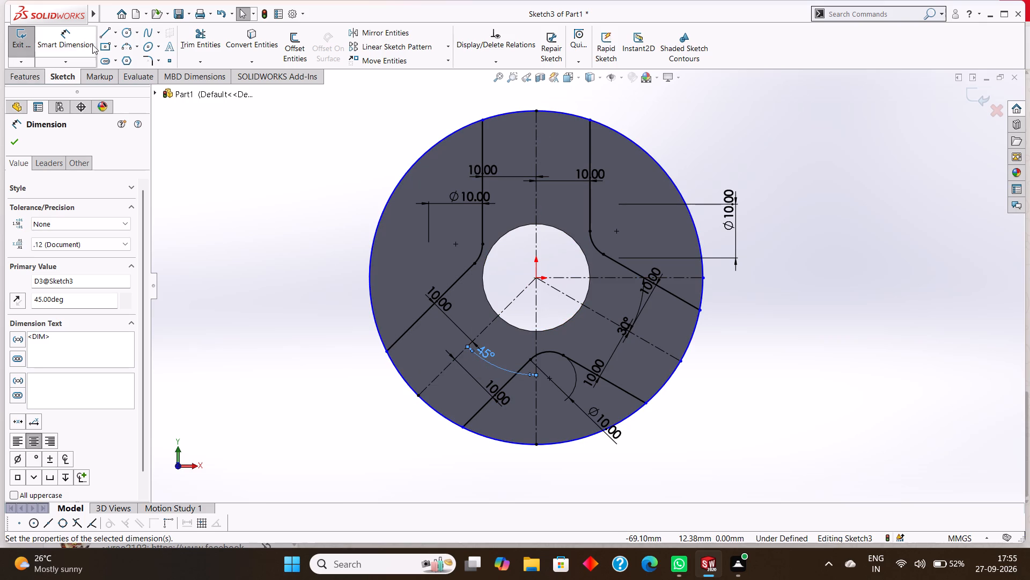
Draw a 31 mm horizontal centerline from the origin to the outer circle on the side opposite the existing horizontal centerline.
left_click(112, 33)
left_click(116, 32)
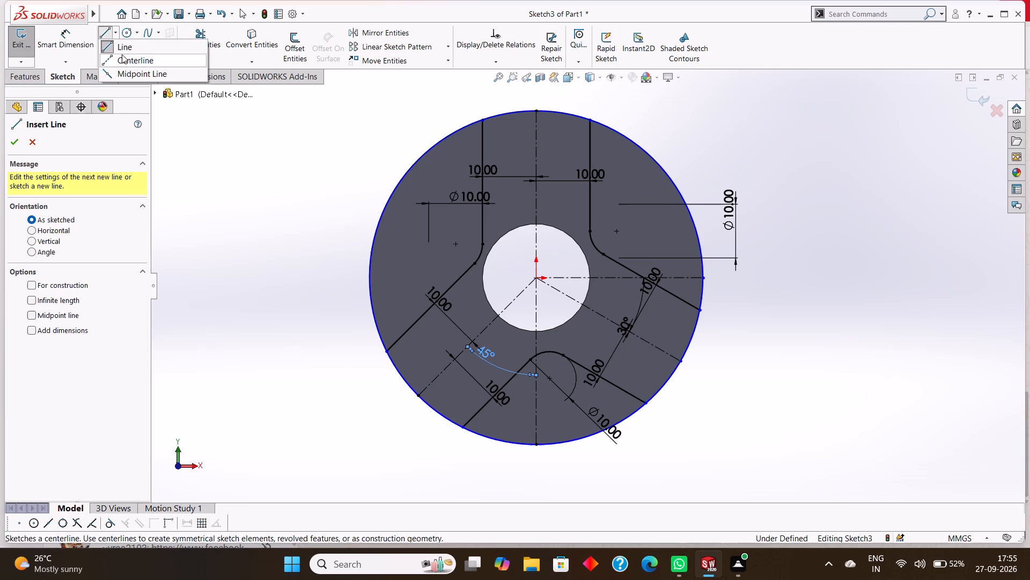
left_click(124, 57)
left_click(534, 278)
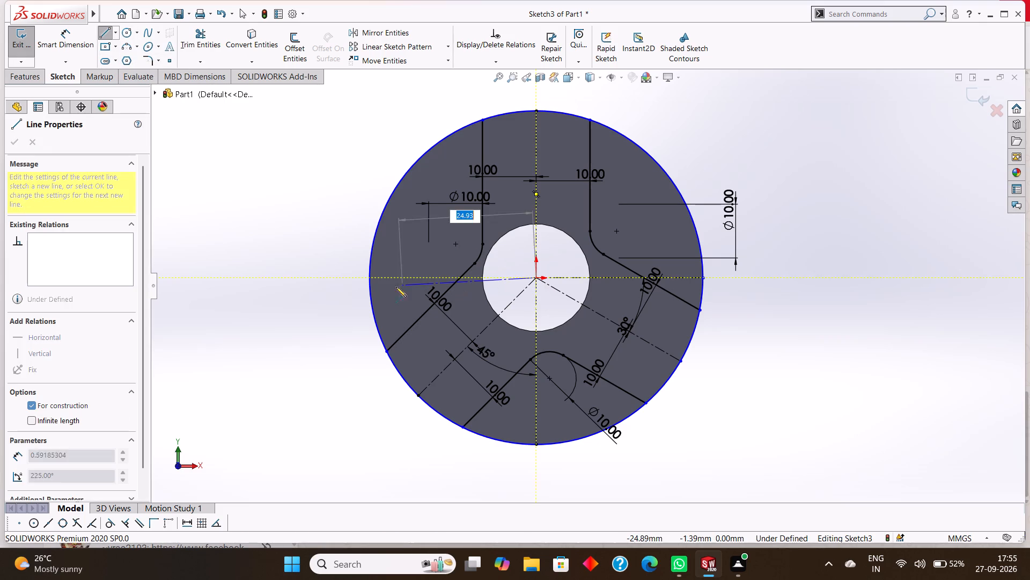
left_click(370, 278)
right_click(324, 208)
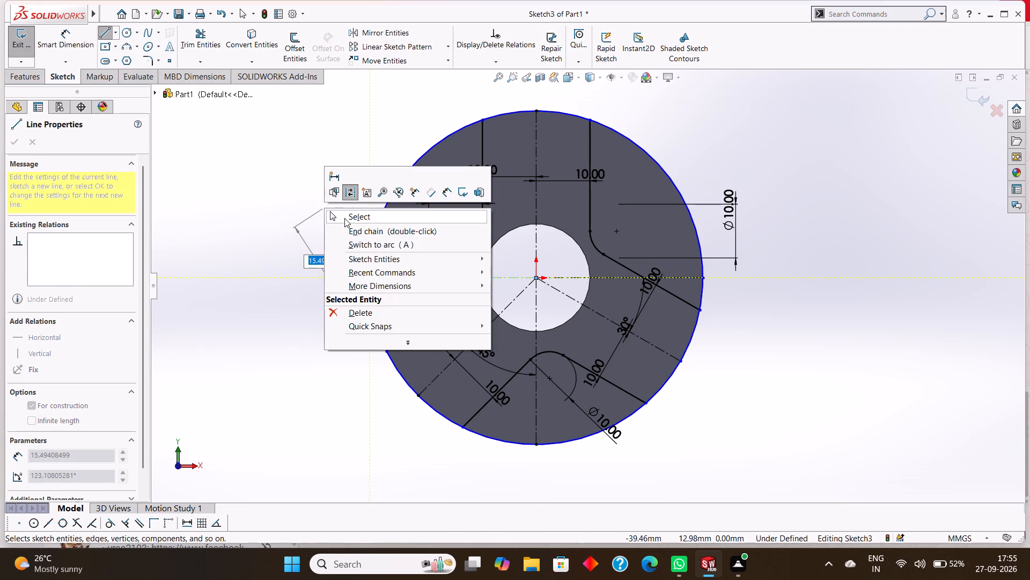
left_click(344, 218)
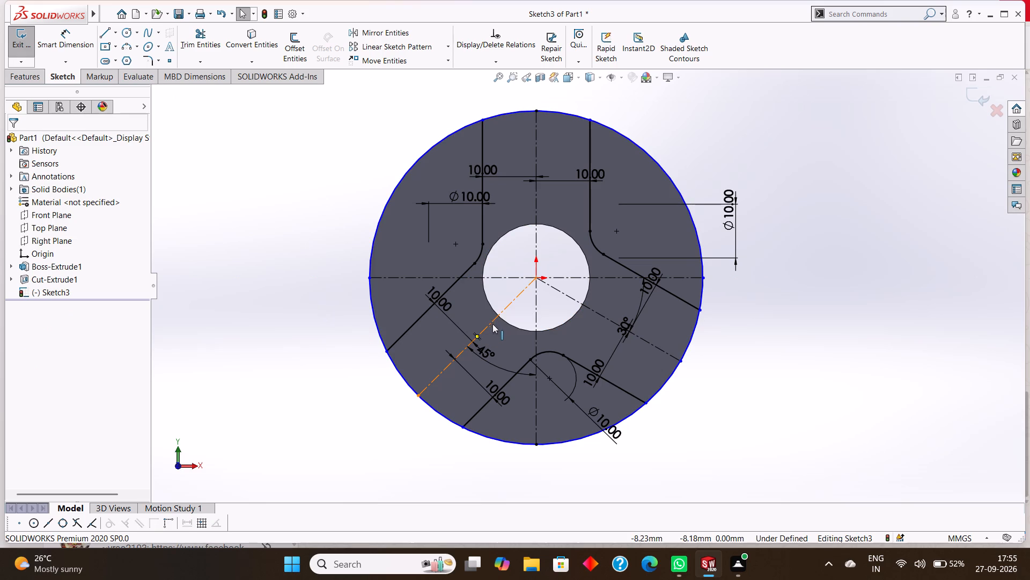
Delete the 45° angle dimension between the vertical centerline and the lower-left arm's centerline.
right_click(495, 355)
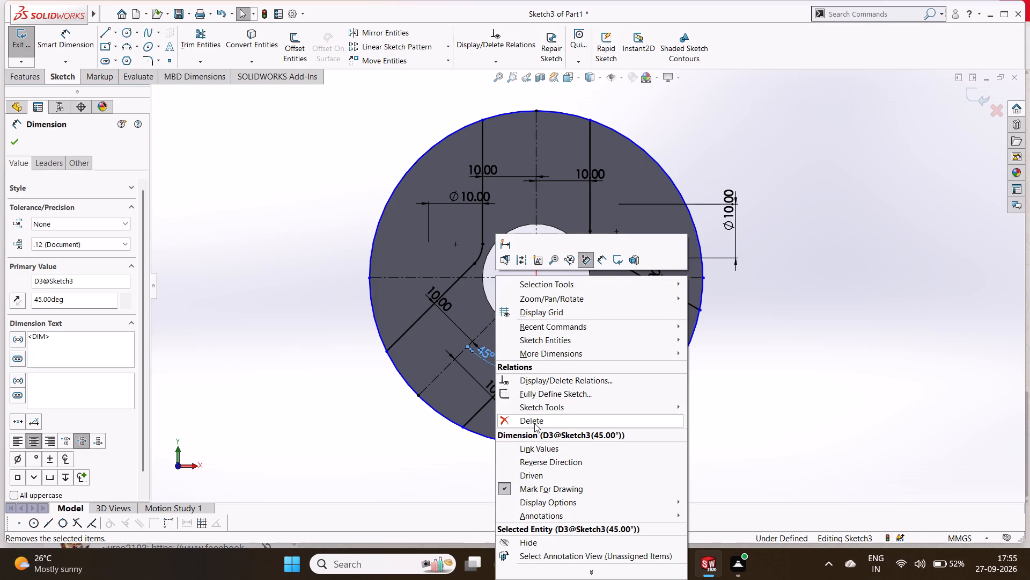
left_click(534, 422)
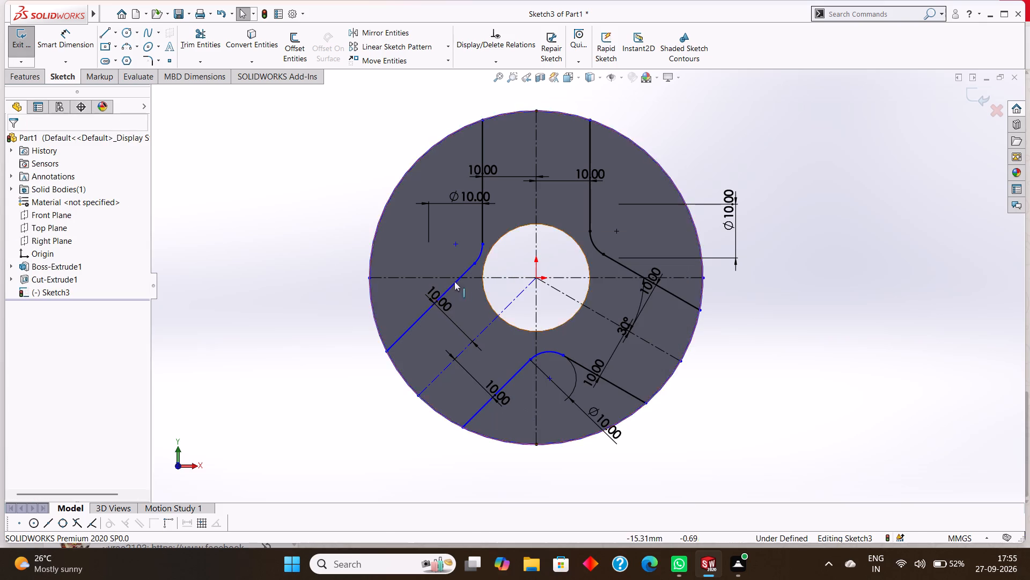
Dimension the angle between the new horizontal centerline and the lower-left arm's centerline as 30°.
left_click(56, 31)
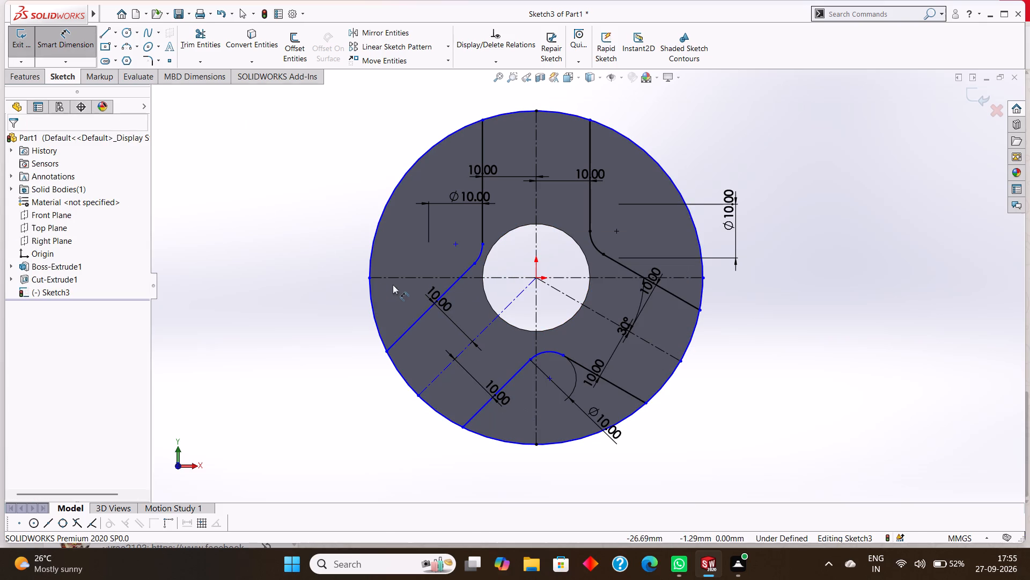
left_click(403, 275)
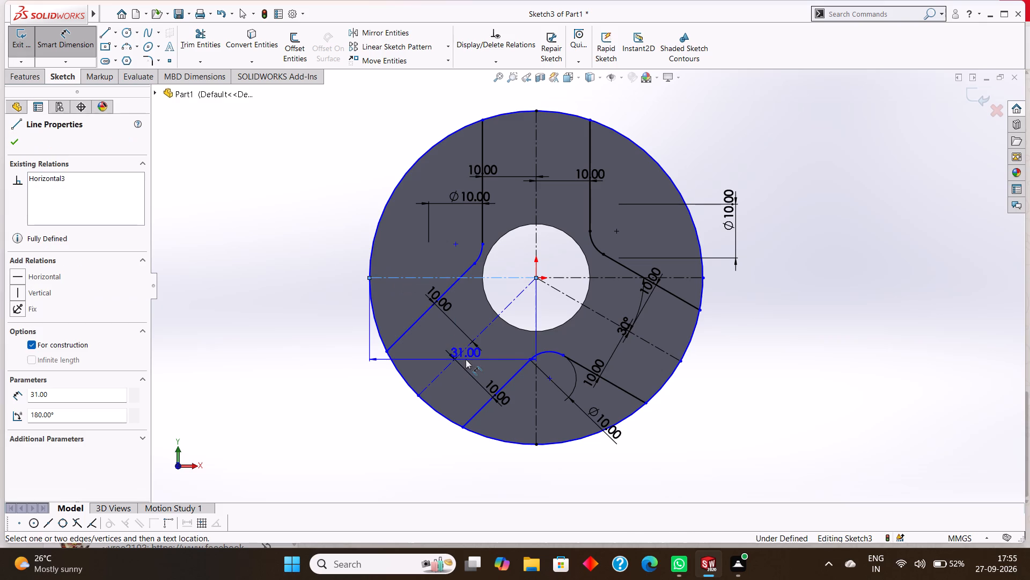
left_click(460, 353)
left_click(417, 315)
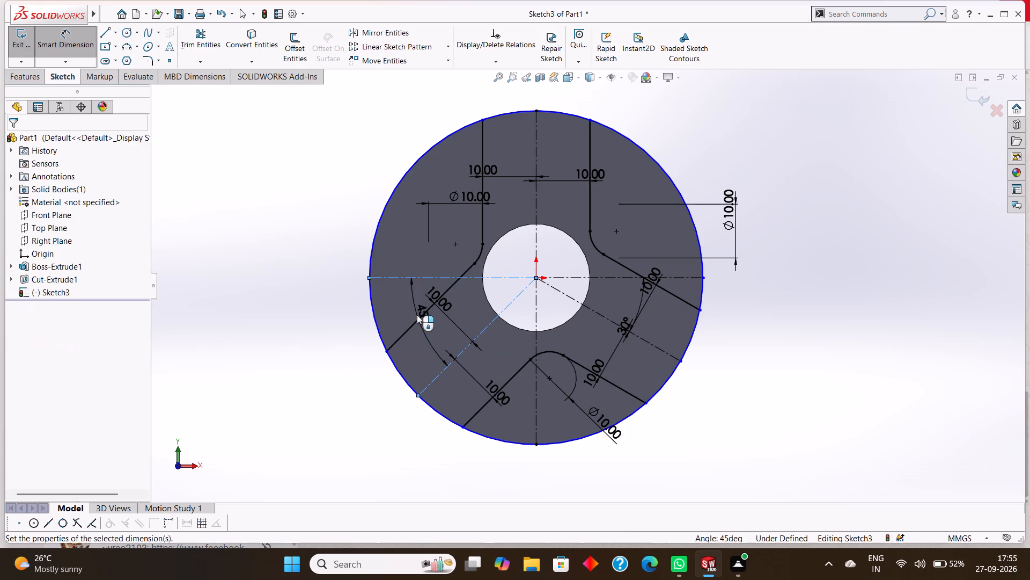
type("30")
key("Return")
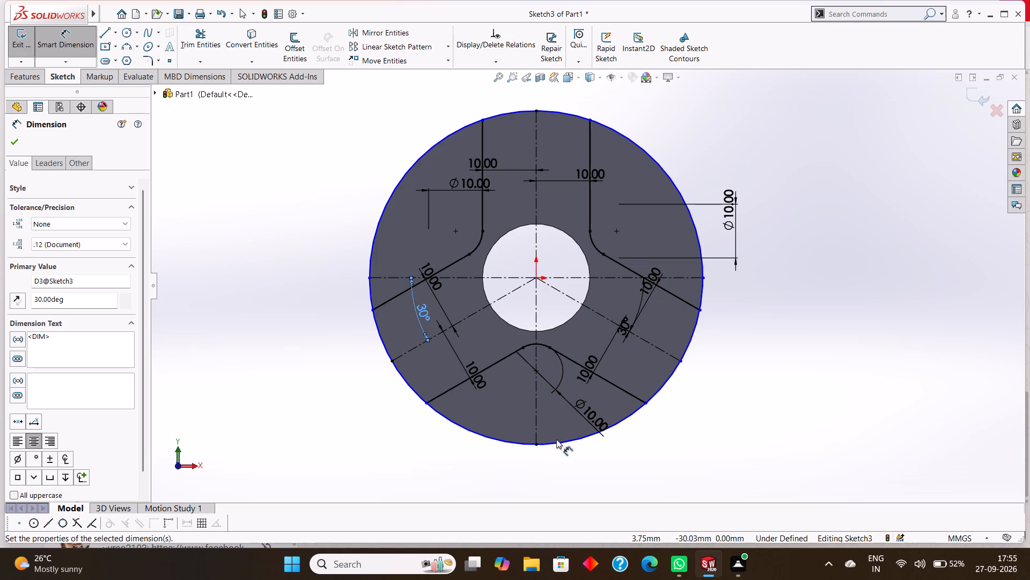
left_click(12, 139)
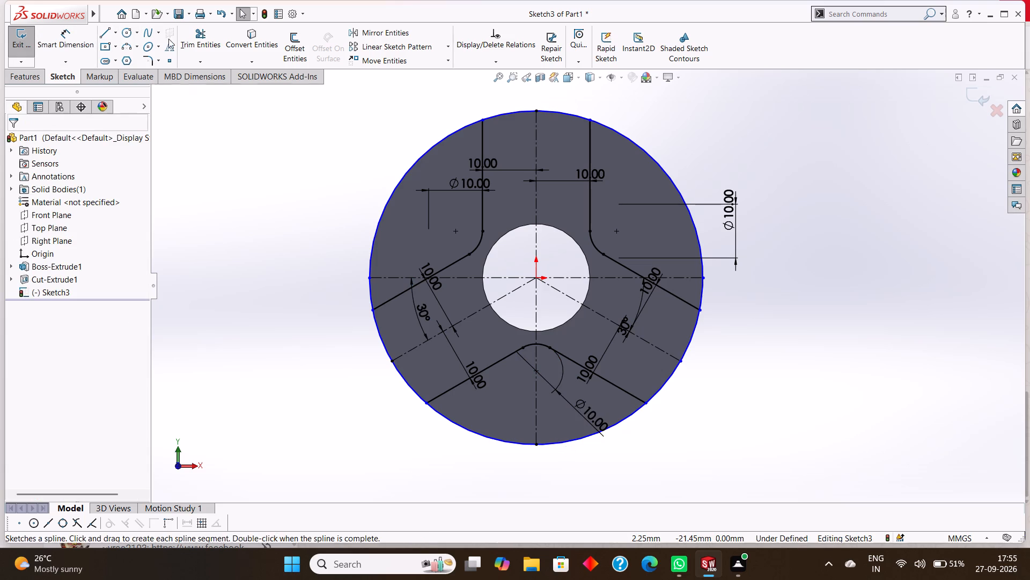
Offset the lower-left arm's centerline by 5 mm in both directions, with dimensions added.
left_click(299, 48)
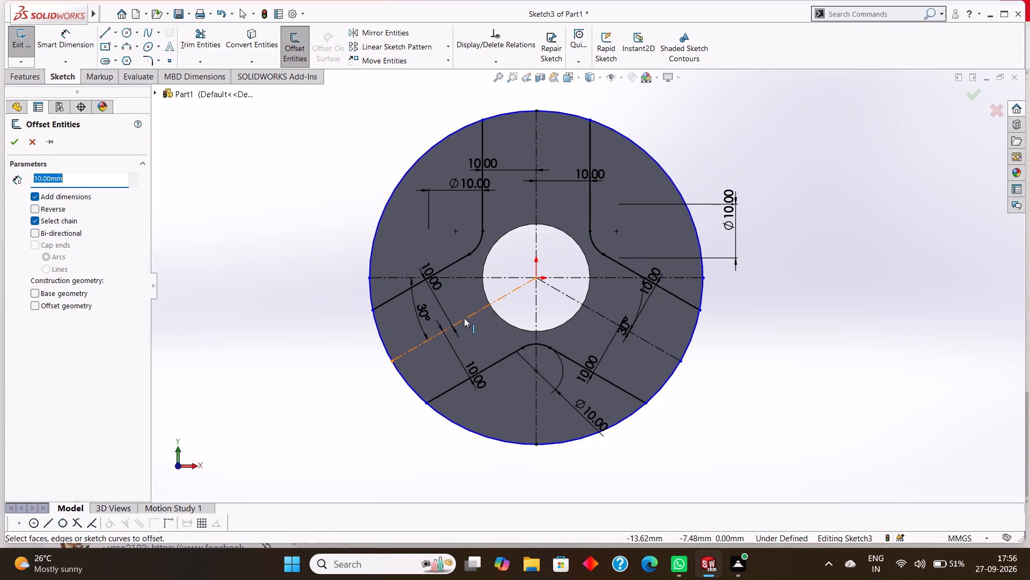
left_click(465, 319)
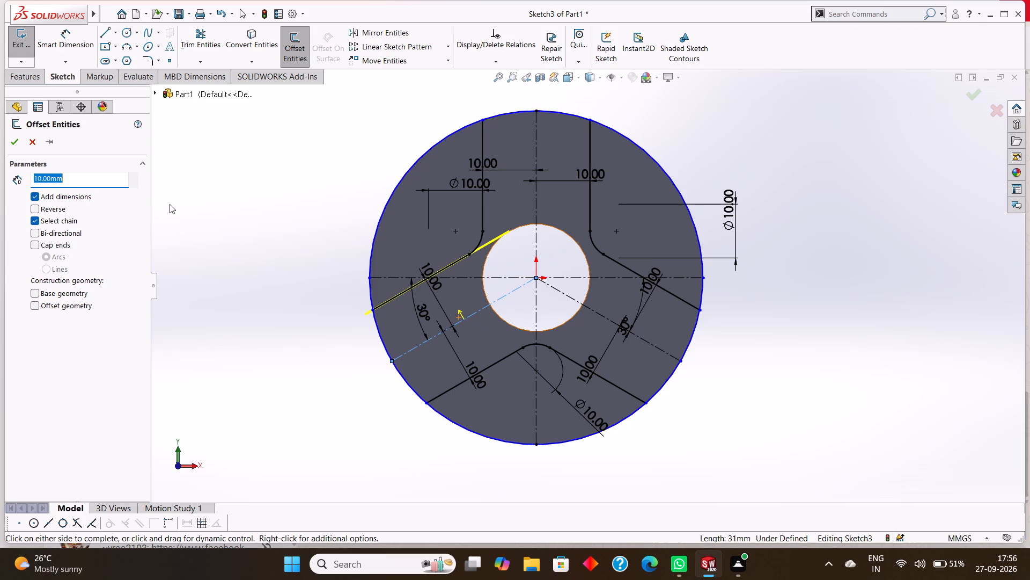
key("5")
key("Return")
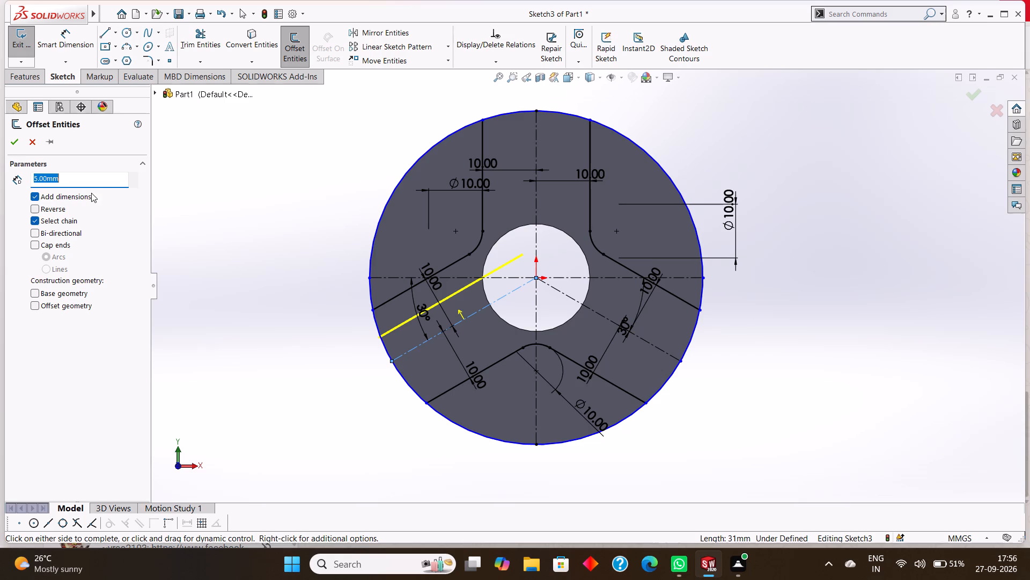
left_click(37, 234)
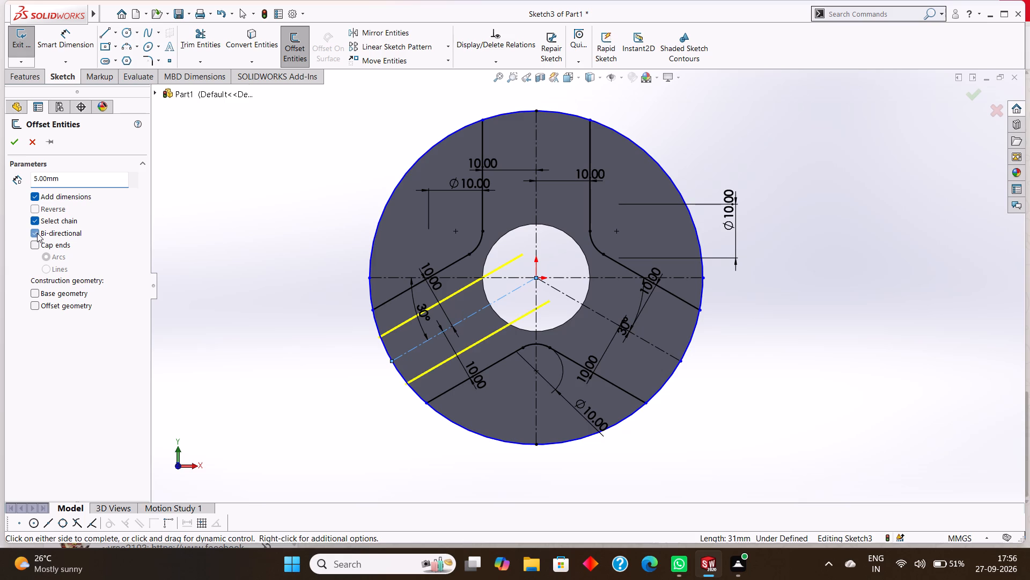
left_click(11, 141)
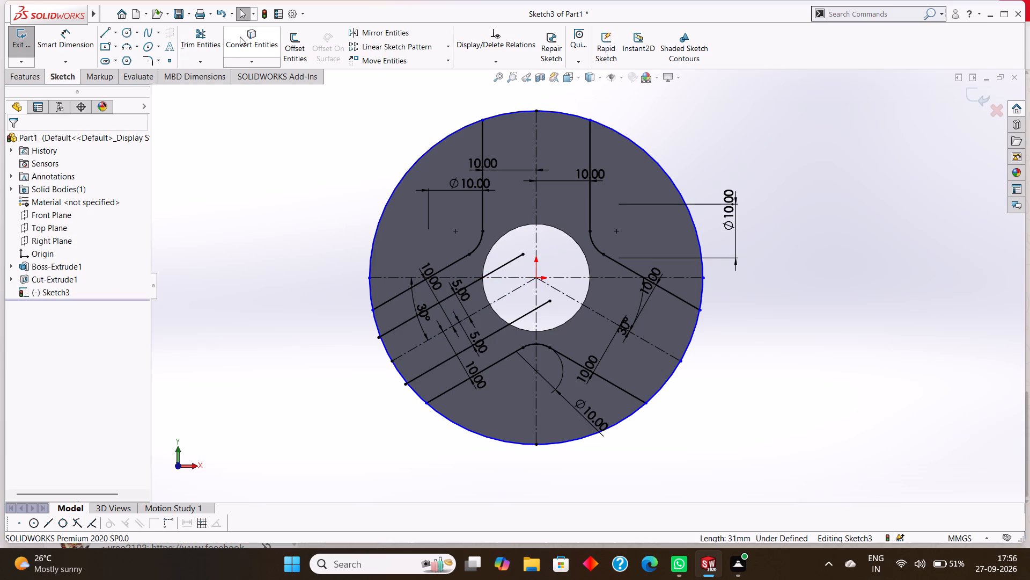
Draw a 10 mm radius circle centered on the origin, over the edge of the central hole.
left_click(130, 37)
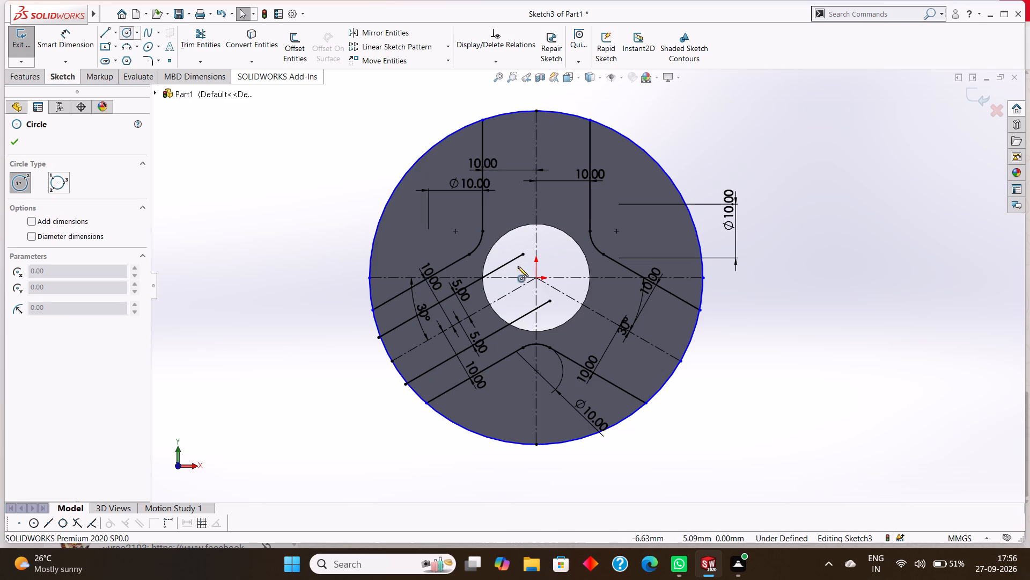
left_click(537, 276)
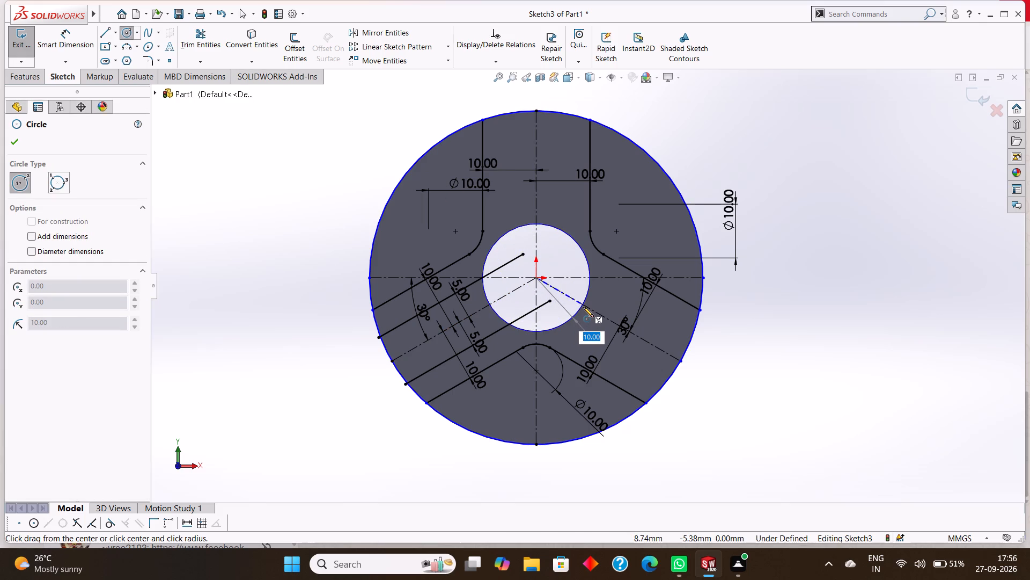
type("10")
key("Return")
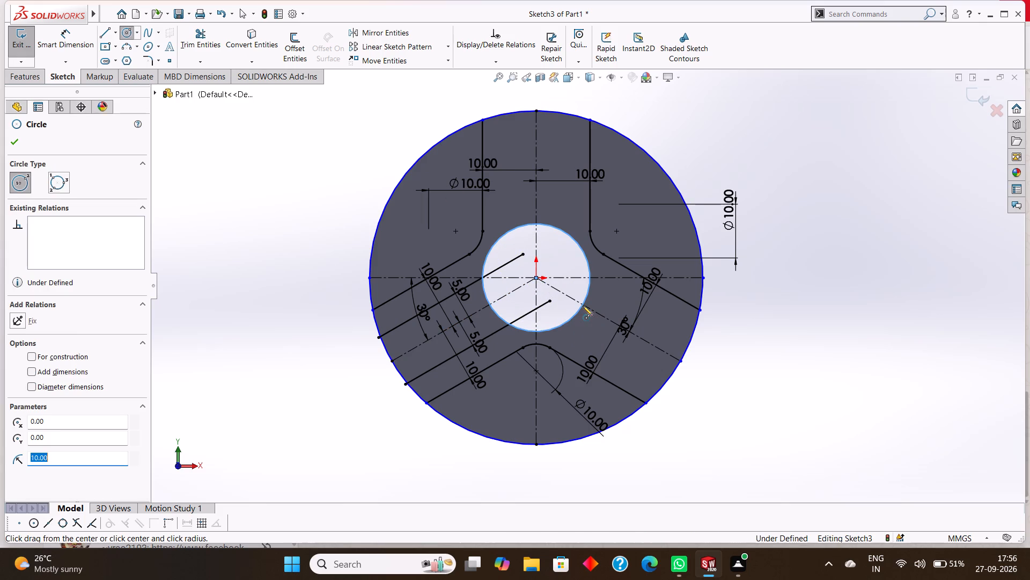
left_click(13, 146)
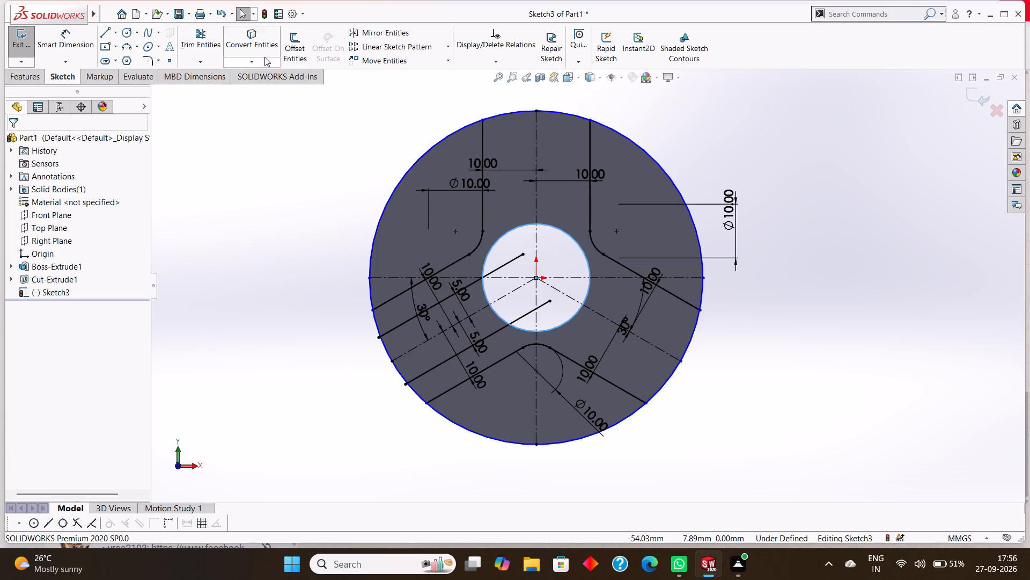
Trim to closest the ends of the lower-left arm's two 5 mm offset lines that lie inside the central circle.
left_click(201, 35)
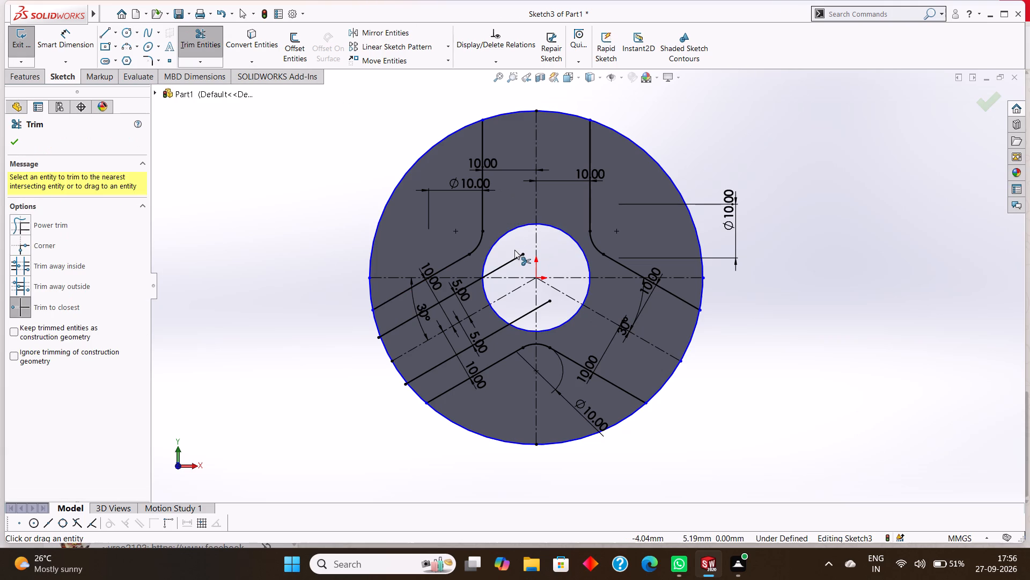
left_click(518, 259)
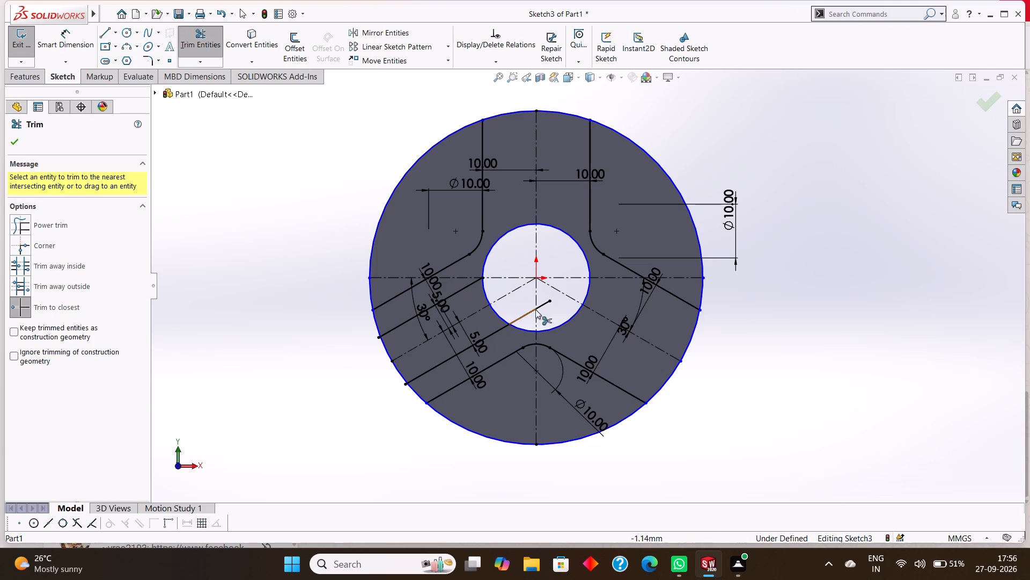
left_click(547, 303)
left_click(519, 316)
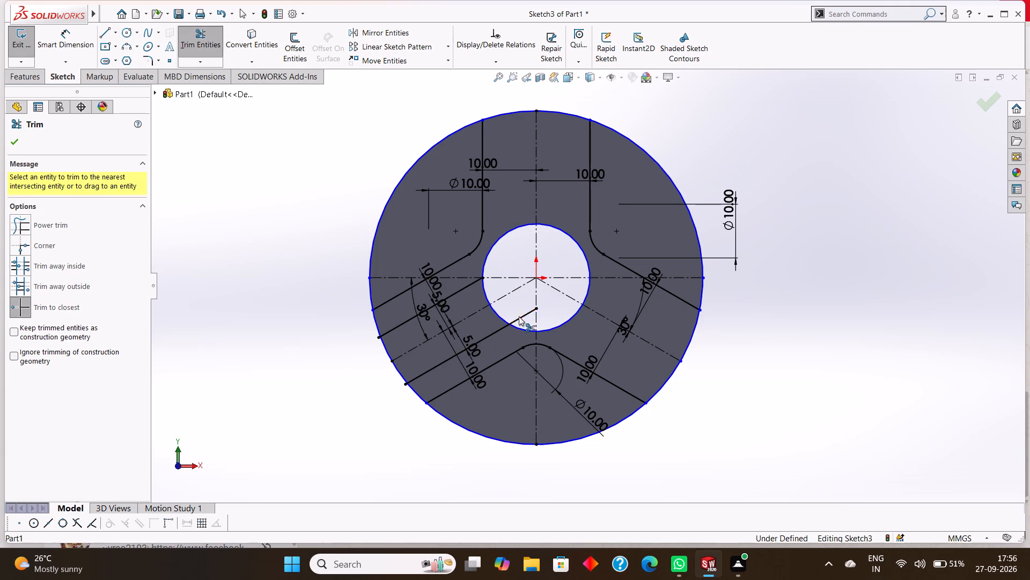
scroll(513, 324, "down", 11)
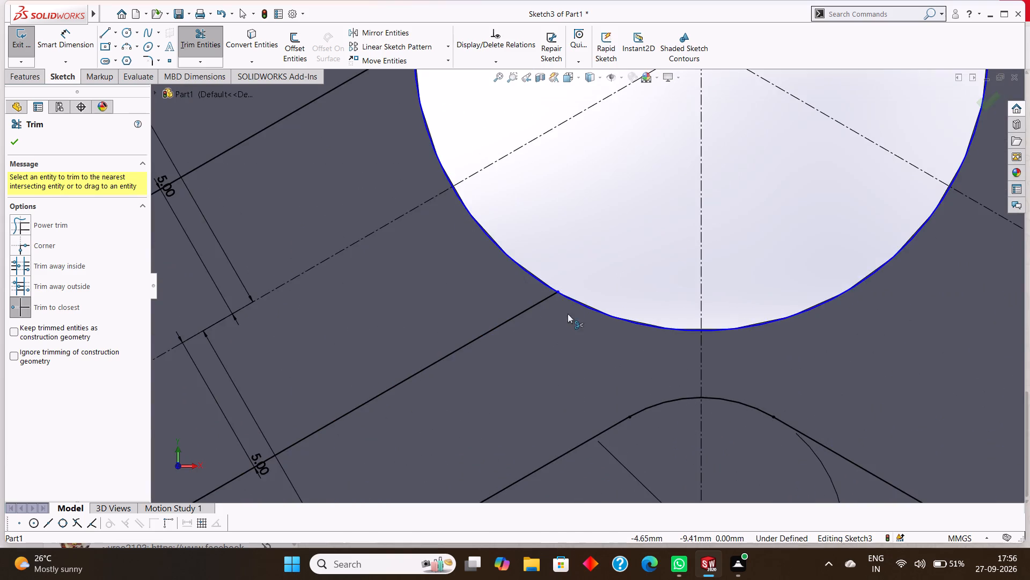
scroll(562, 305, "down", 6)
scroll(570, 274, "up", 19)
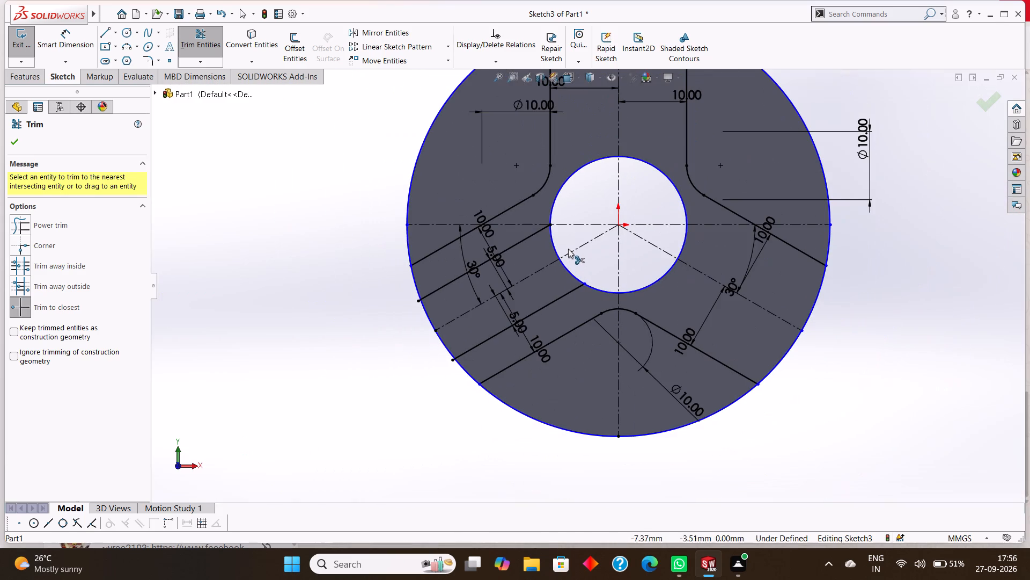
left_click(16, 144)
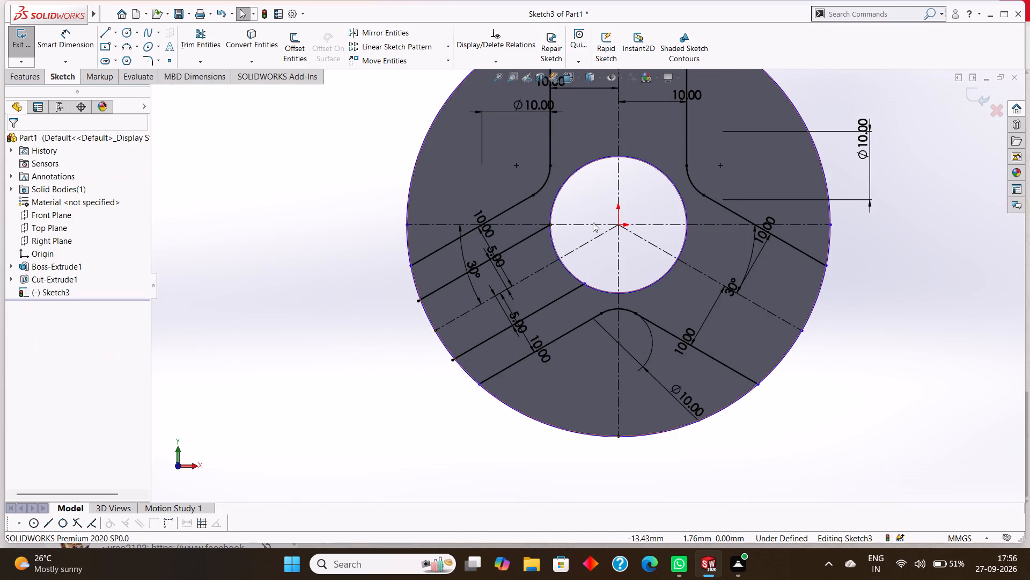
Offset the lower-right arm's centerline by 5 mm in both directions, with dimensions added.
scroll(657, 231, "up", 2)
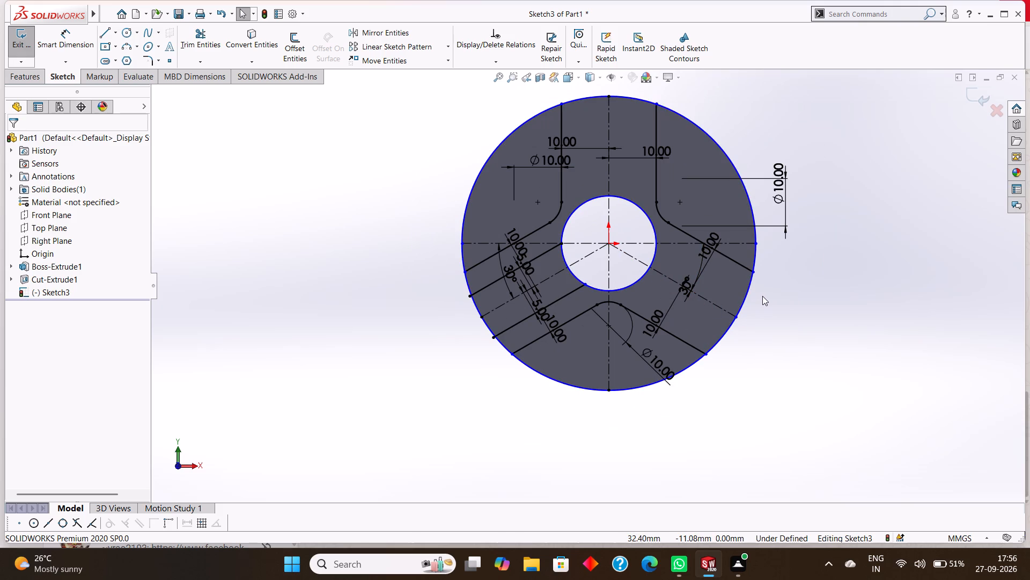
left_click(292, 43)
left_click(661, 272)
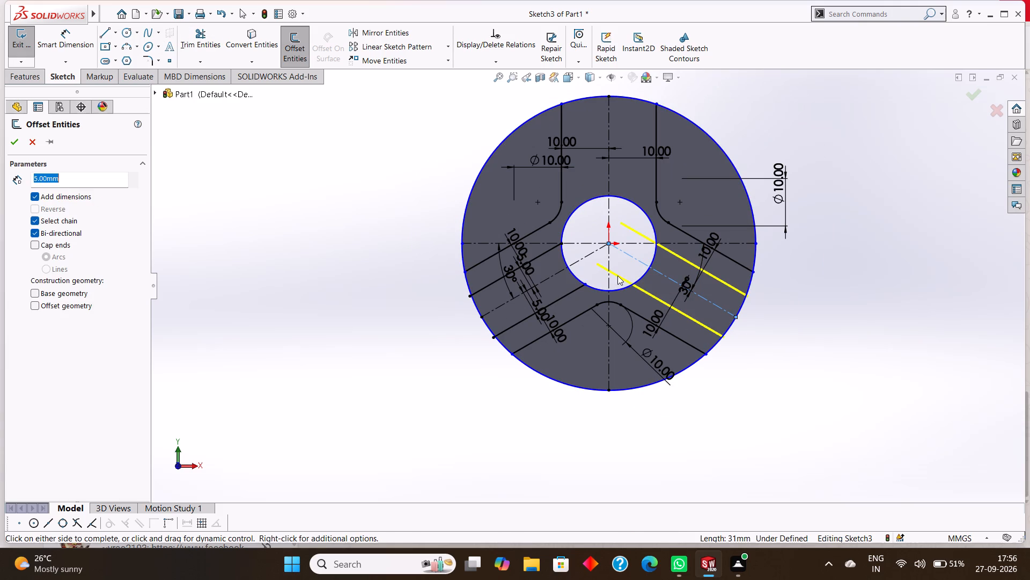
left_click(14, 147)
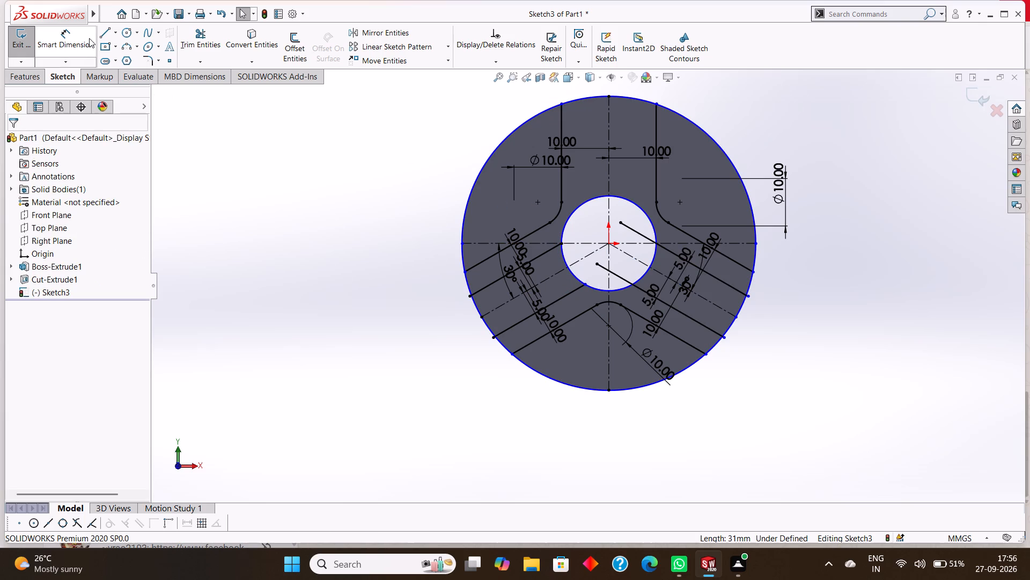
Trim to closest the ends of the lower-right arm's two 5 mm offset lines that lie inside the central circle.
left_click(204, 38)
scroll(686, 266, "down", 4)
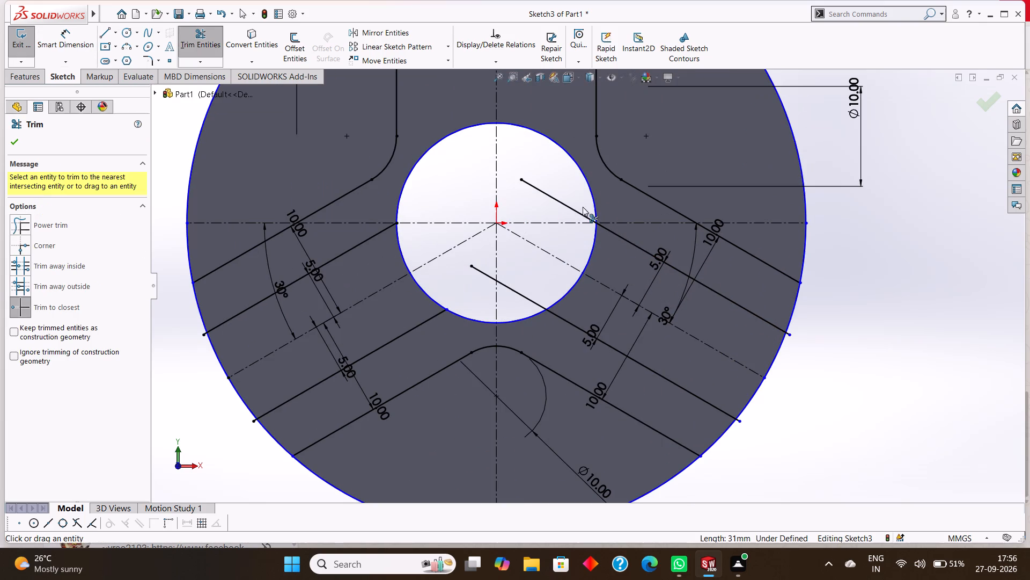
left_click(548, 194)
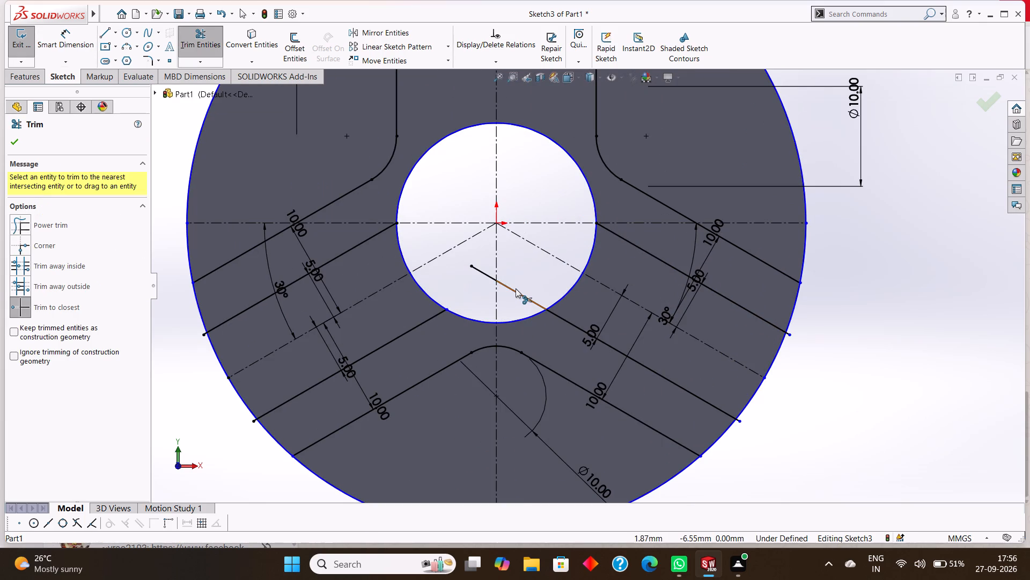
left_click(516, 288)
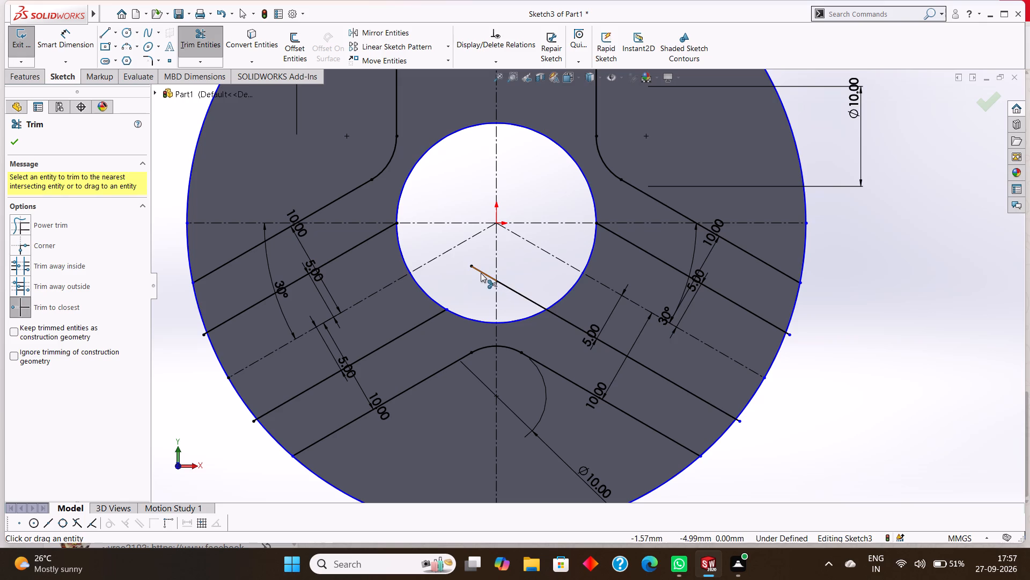
left_click(481, 273)
left_click(516, 291)
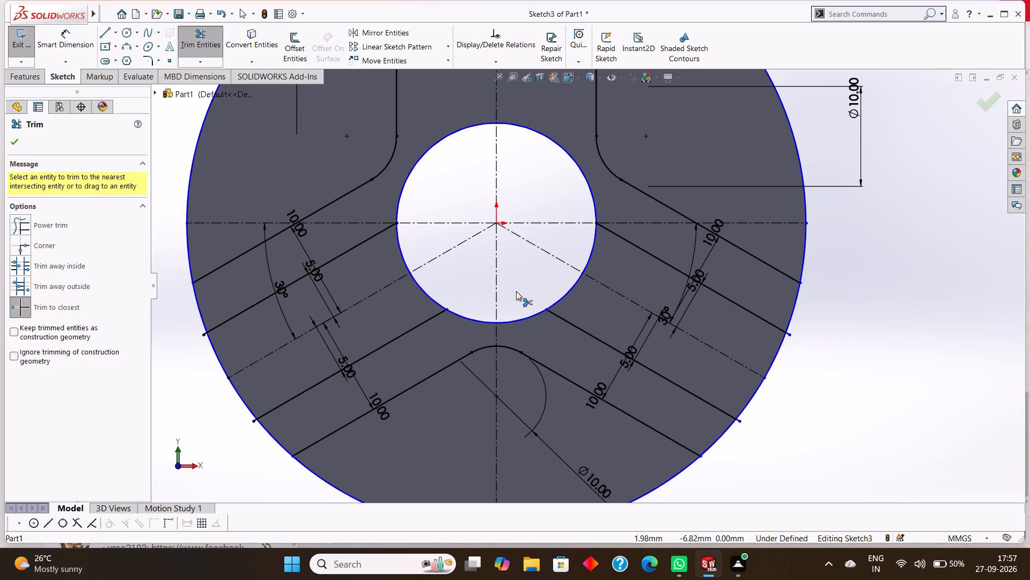
left_click(10, 147)
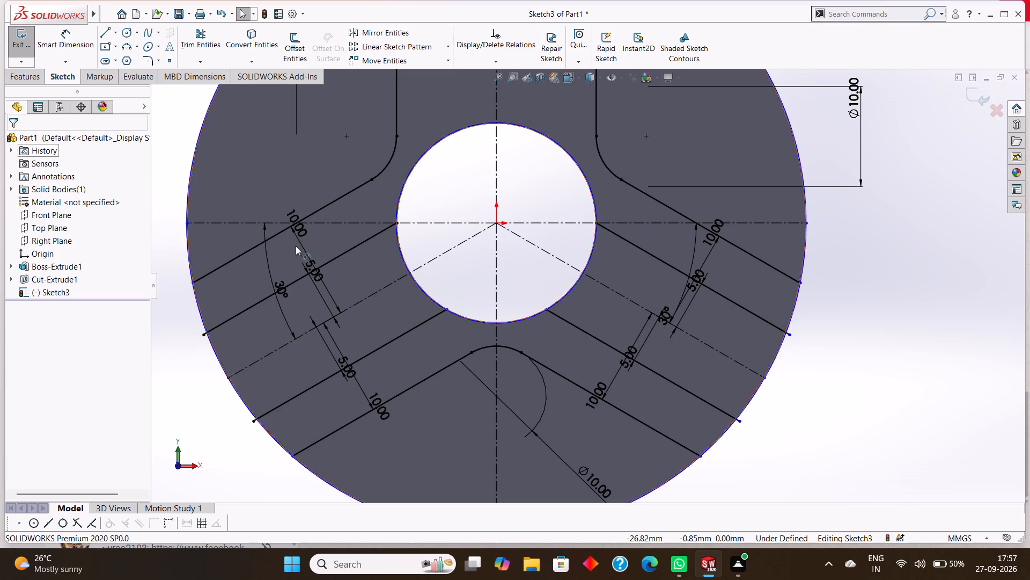
Offset the top arm's vertical centerline by 5 mm in both directions, with dimensions added.
scroll(303, 247, "up", 5)
scroll(395, 254, "up", 2)
scroll(589, 286, "down", 2)
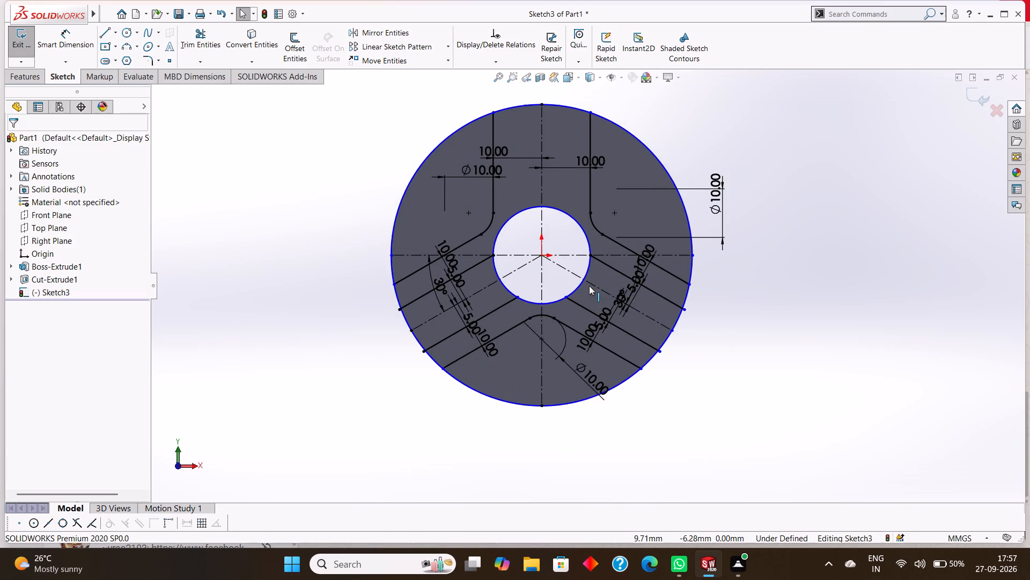
scroll(589, 286, "up", 1)
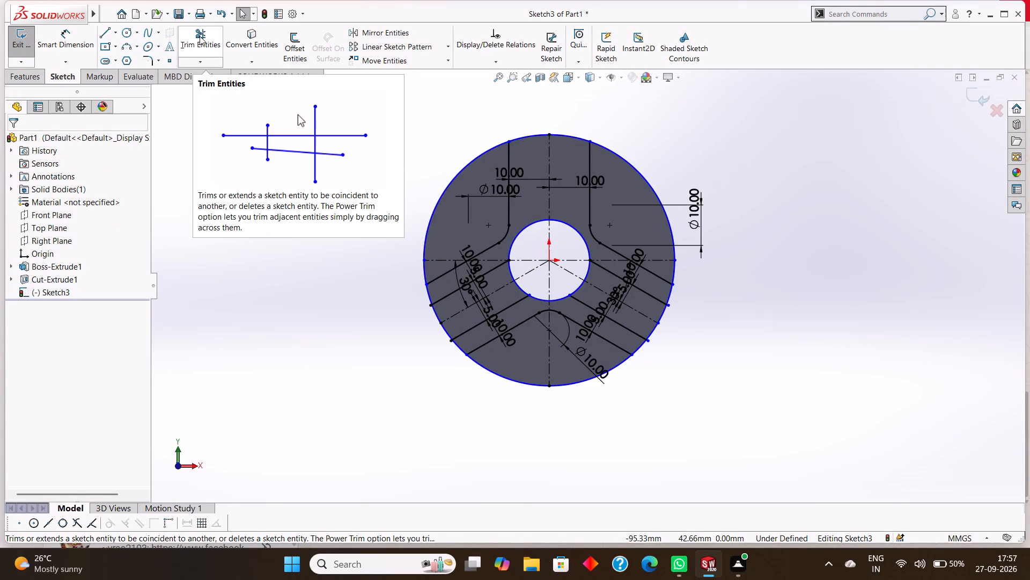
left_click(299, 48)
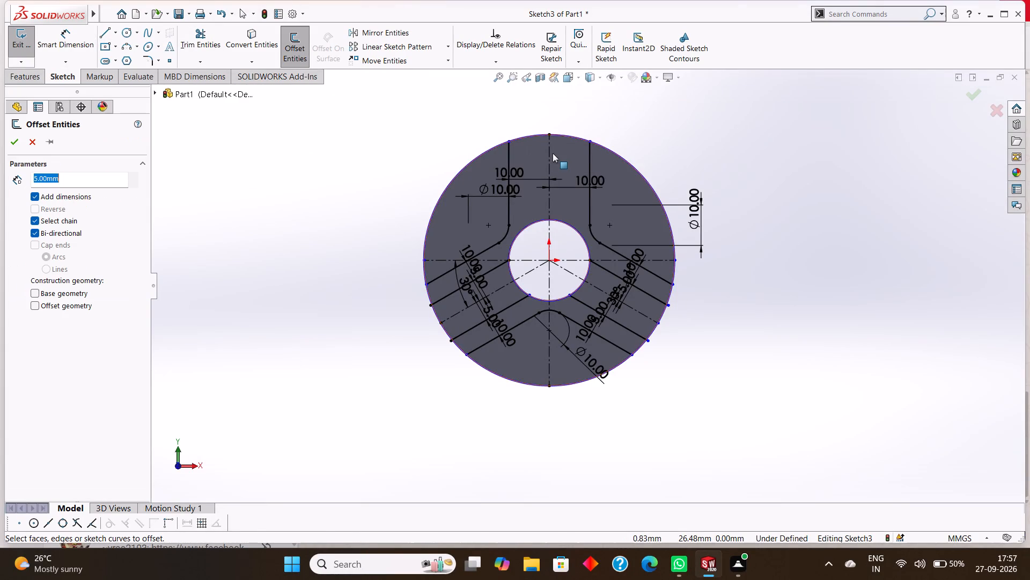
left_click(550, 149)
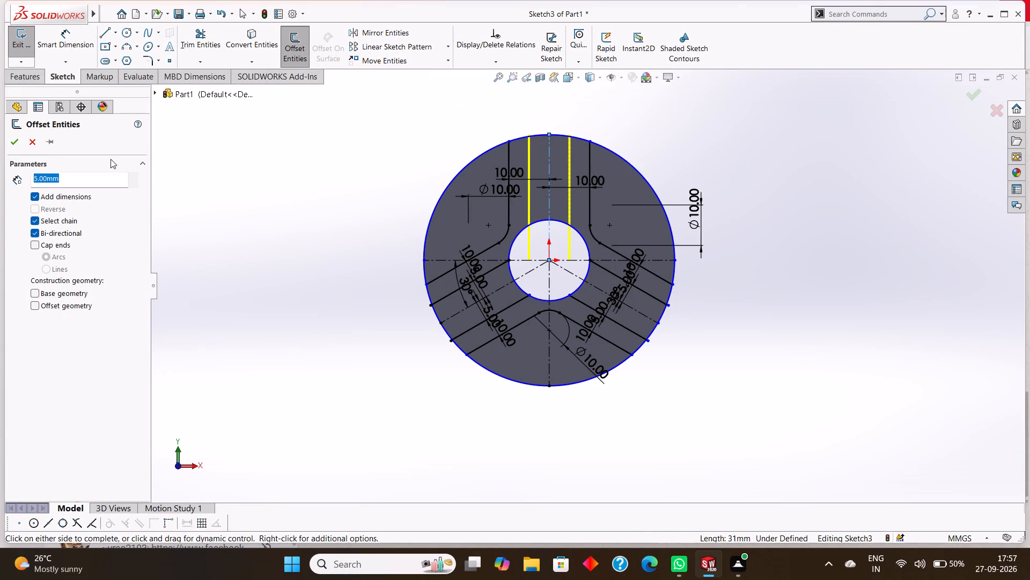
left_click(11, 137)
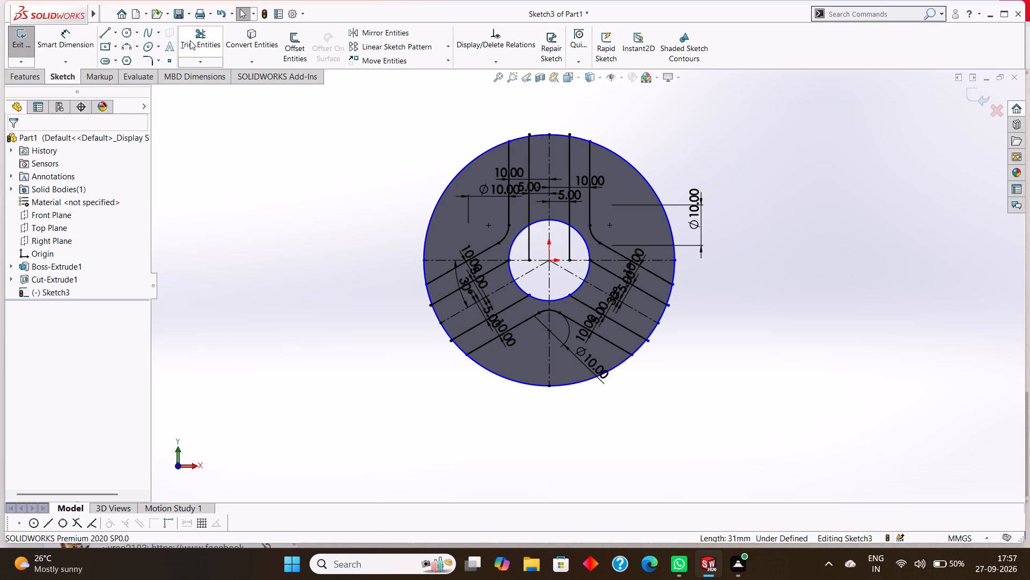
Trim to closest the ends of the top arm's two 5 mm offset lines that lie inside the central circle.
left_click(198, 40)
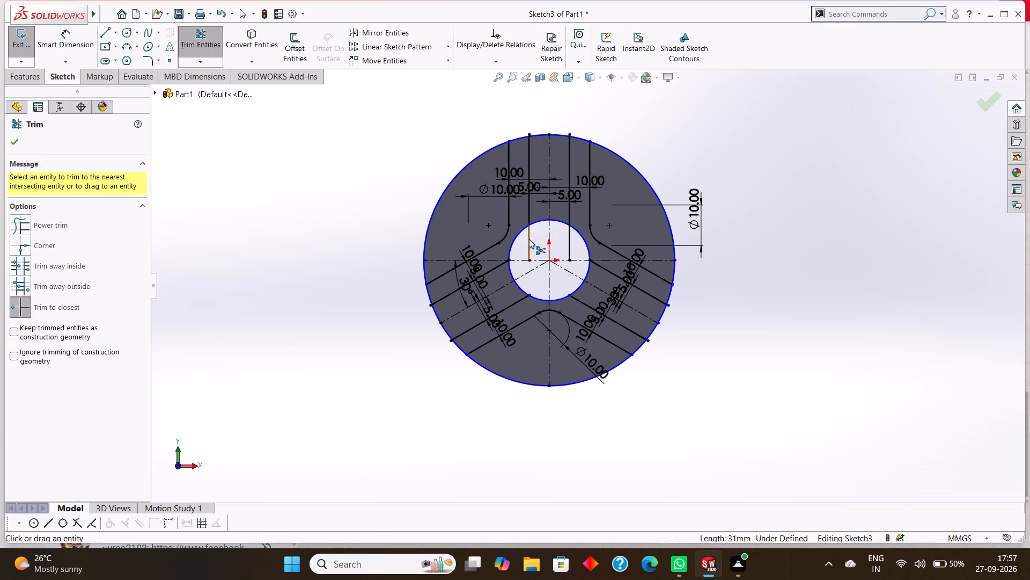
left_click(529, 239)
left_click(570, 236)
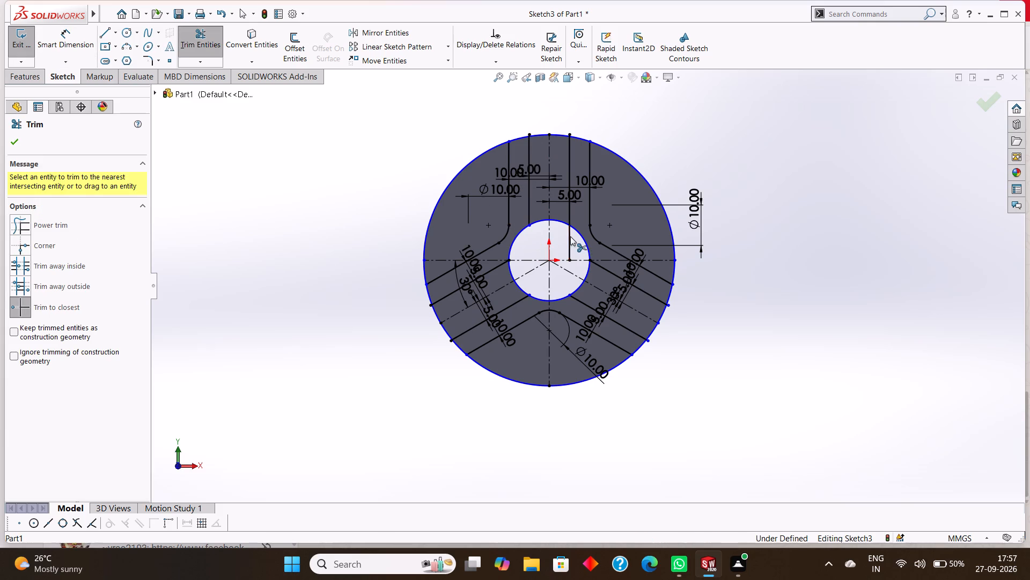
left_click(22, 141)
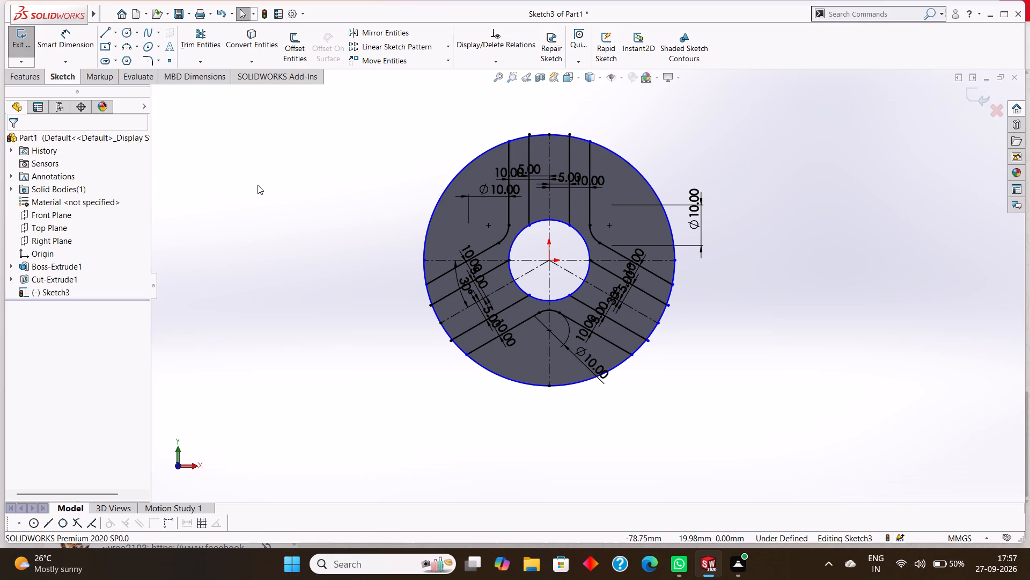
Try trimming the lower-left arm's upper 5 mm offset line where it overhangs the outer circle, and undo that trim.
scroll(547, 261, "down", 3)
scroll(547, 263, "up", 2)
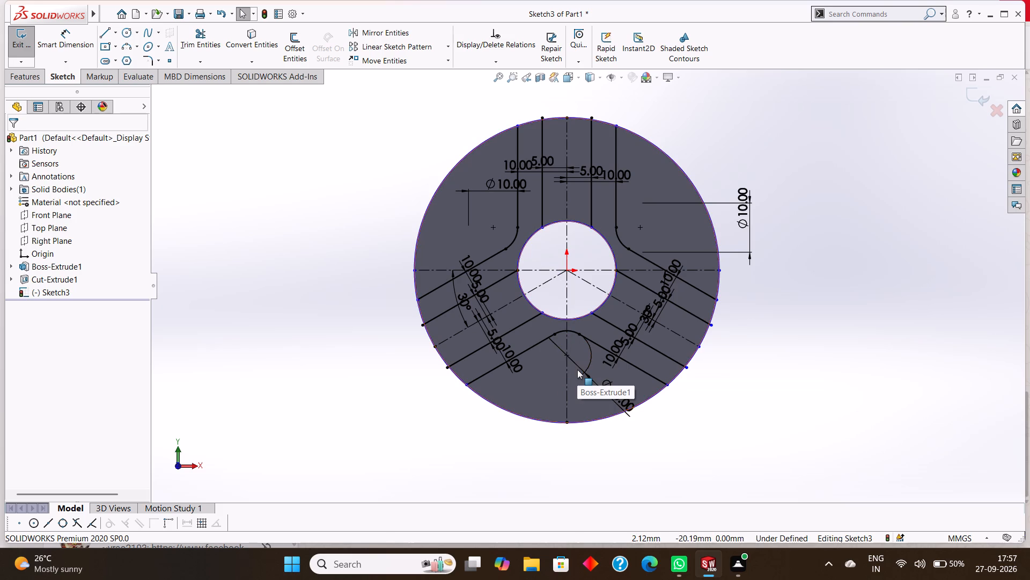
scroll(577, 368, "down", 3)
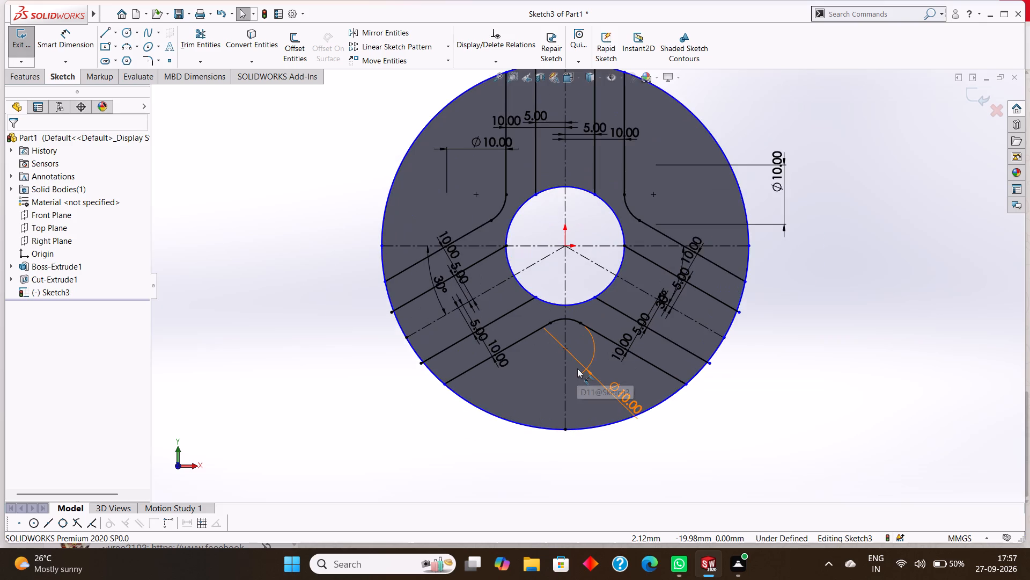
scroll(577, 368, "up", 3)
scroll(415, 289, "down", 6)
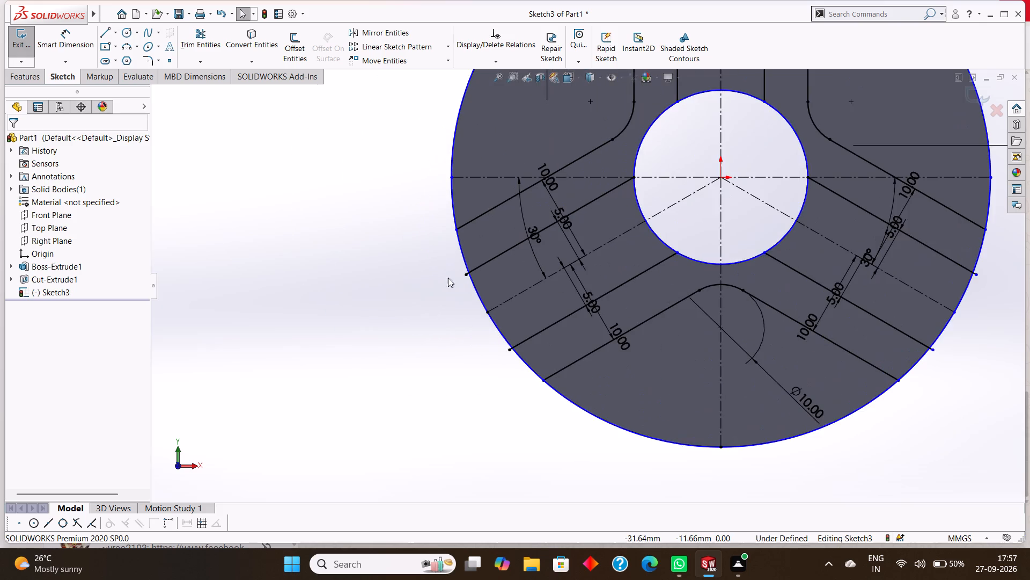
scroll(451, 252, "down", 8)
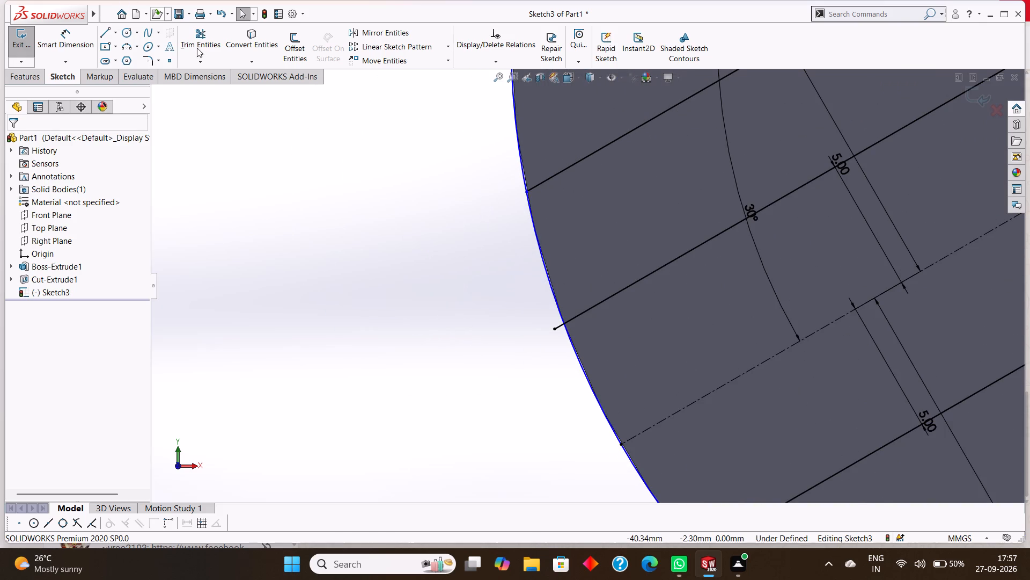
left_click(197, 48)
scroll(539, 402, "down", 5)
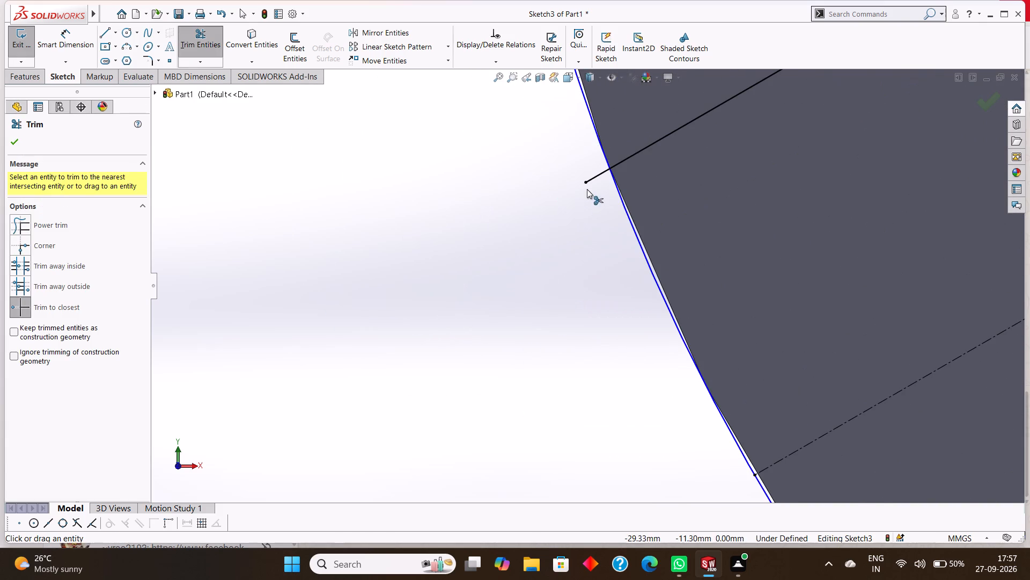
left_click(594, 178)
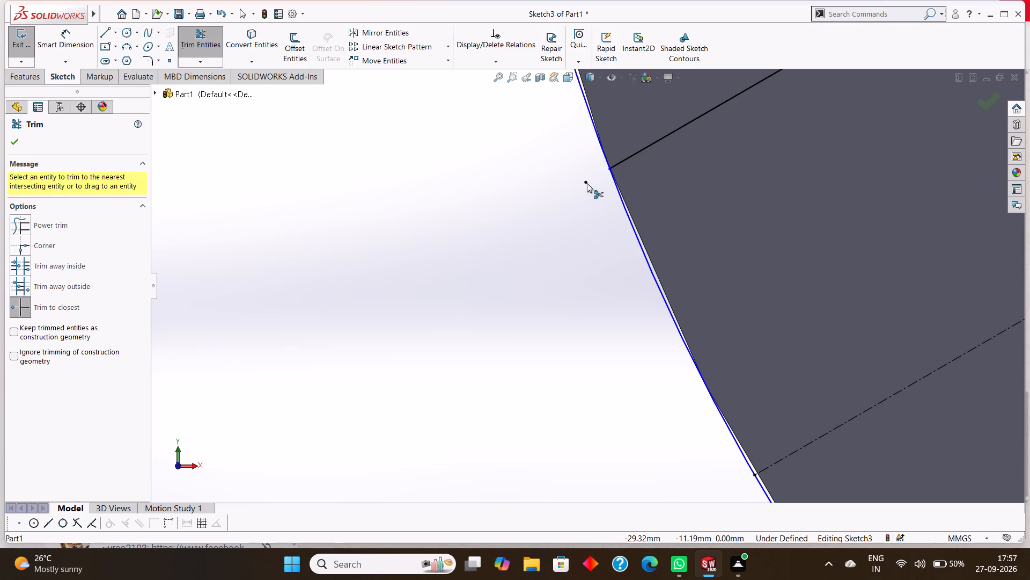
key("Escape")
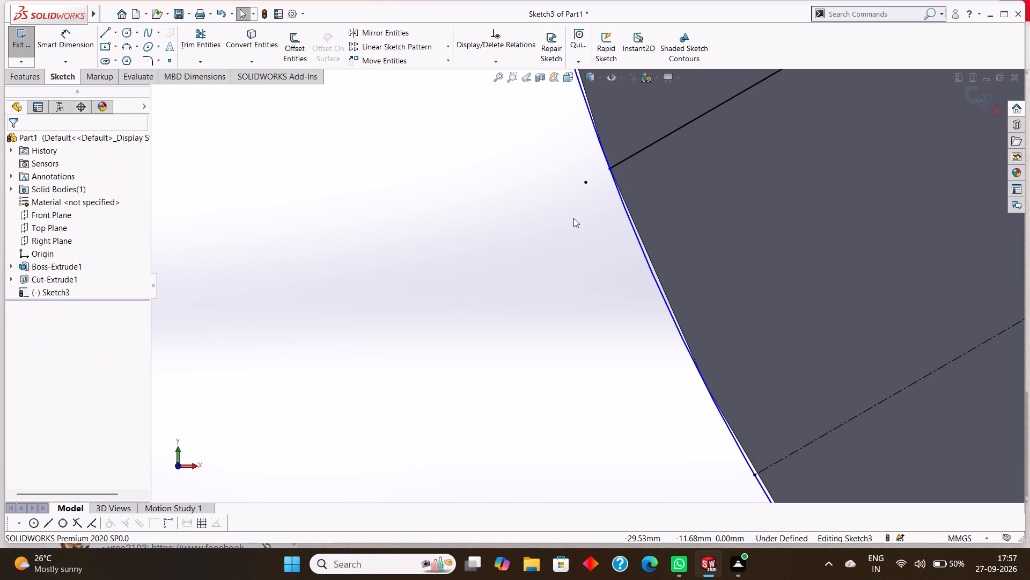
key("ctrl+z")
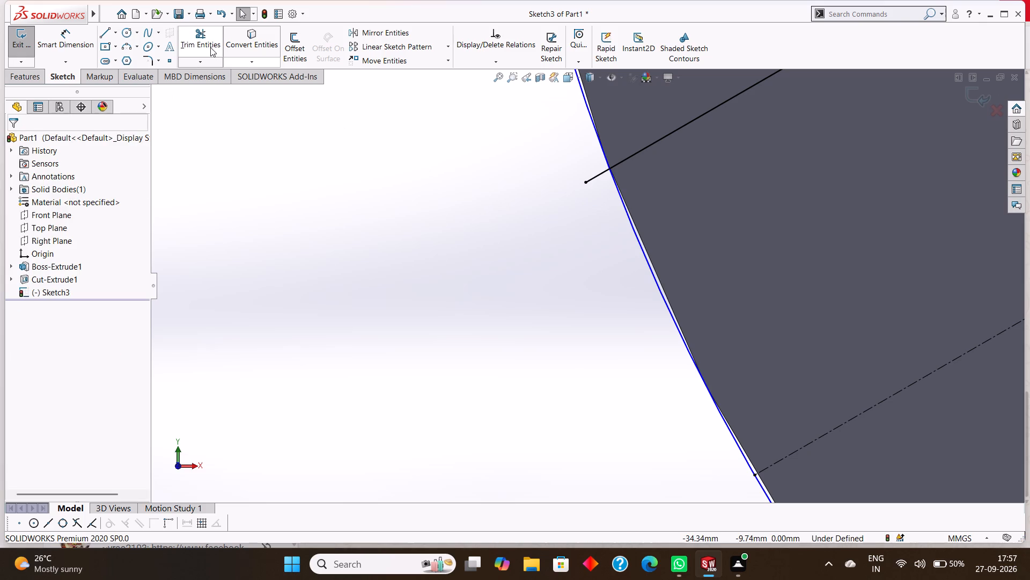
Trim to closest the ends of the lower-left arm's two 5 mm offset lines that extend beyond the outer circle.
left_click(207, 39)
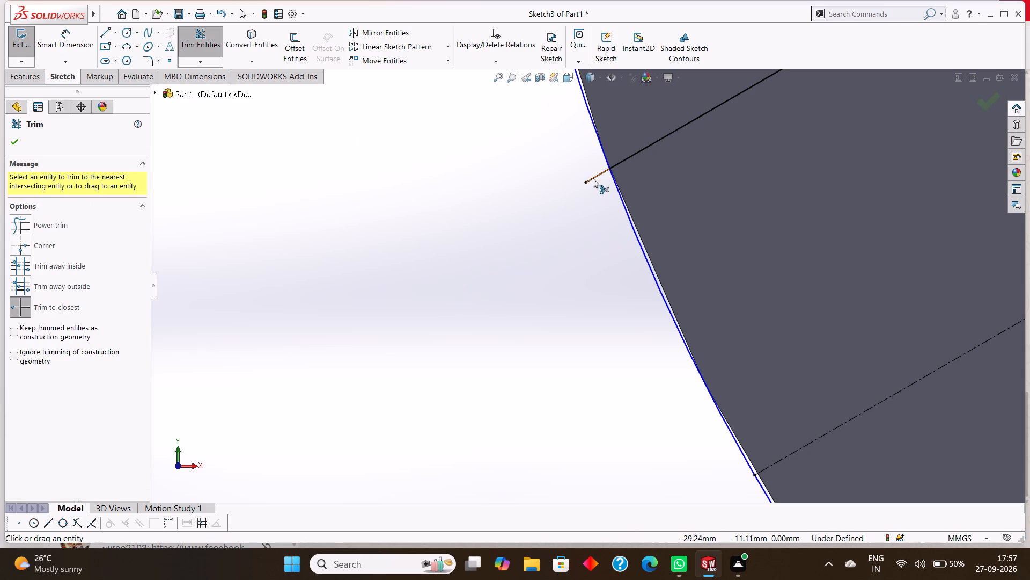
left_click(592, 177)
scroll(618, 244, "up", 3)
scroll(606, 378, "up", 4)
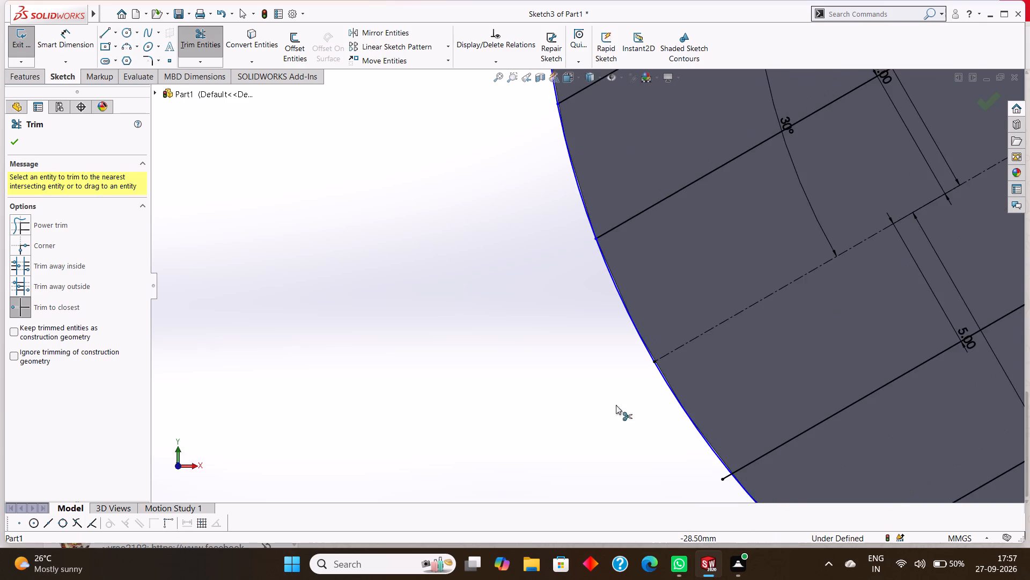
scroll(636, 452, "up", 4)
scroll(668, 404, "down", 18)
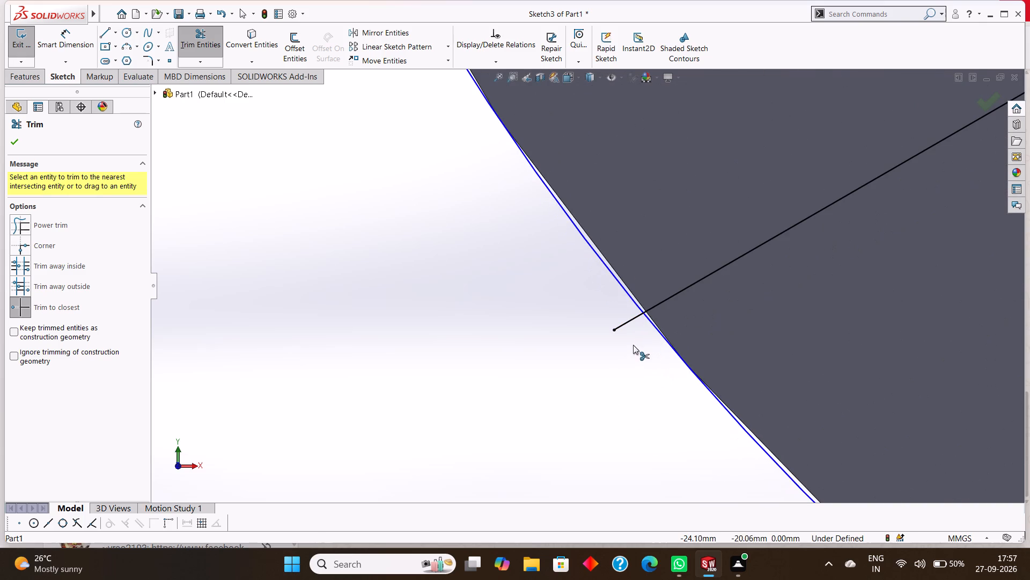
left_click(620, 324)
Trim to closest the ends of the lower-right arm's two 5 mm offset lines that extend beyond the outer circle.
scroll(651, 407, "up", 20)
scroll(651, 407, "up", 4)
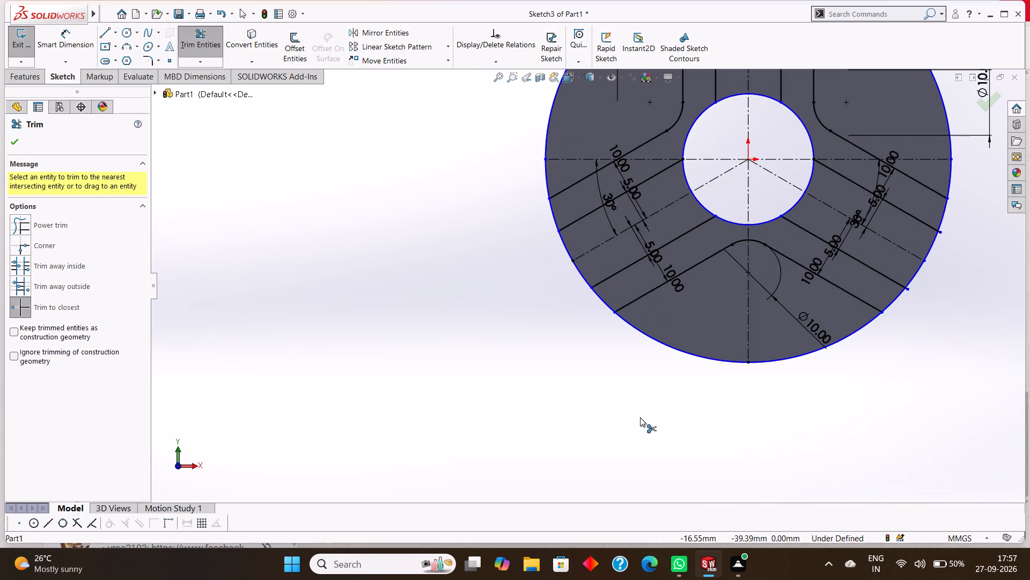
scroll(693, 401, "up", 4)
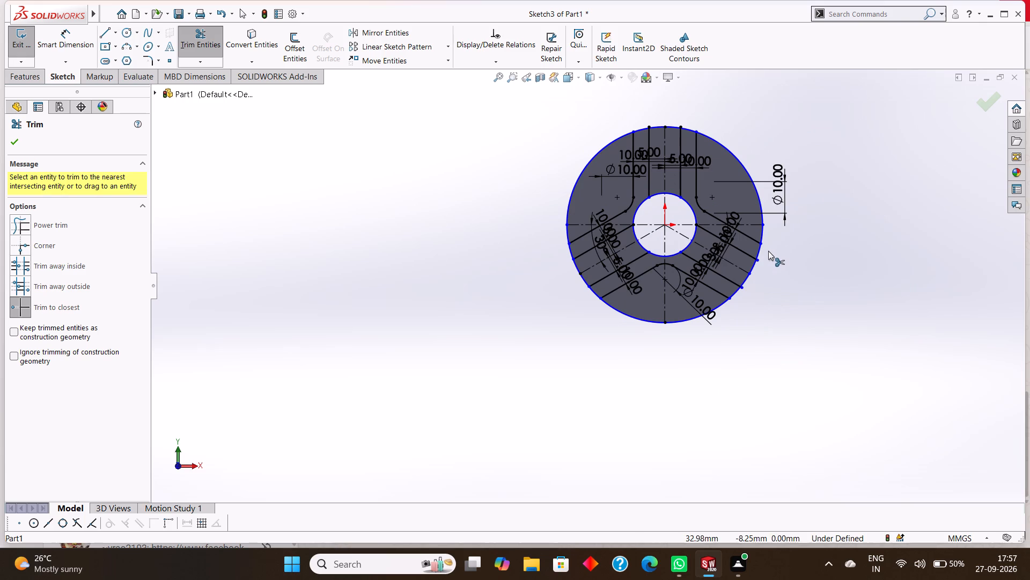
scroll(764, 223, "down", 6)
scroll(707, 251, "down", 18)
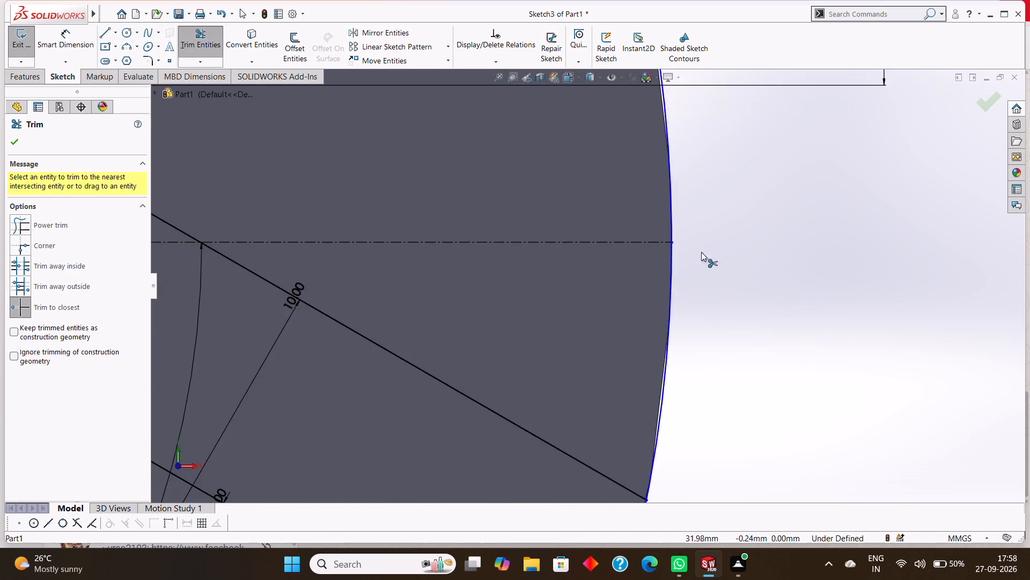
scroll(672, 252, "down", 6)
scroll(717, 299, "up", 12)
scroll(606, 441, "up", 5)
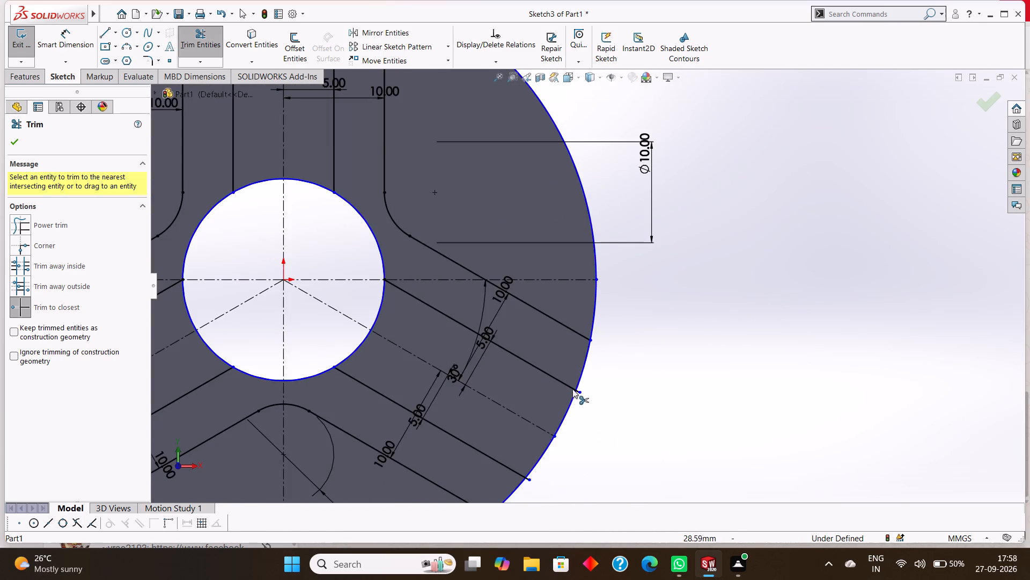
scroll(573, 386, "down", 7)
scroll(579, 385, "down", 19)
scroll(577, 309, "down", 3)
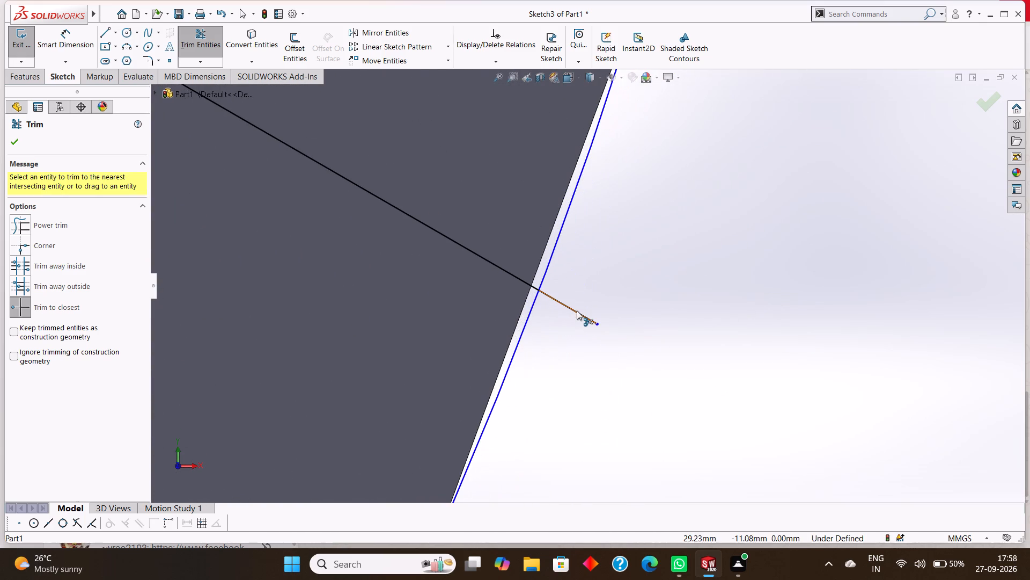
left_click(573, 310)
scroll(570, 358, "up", 14)
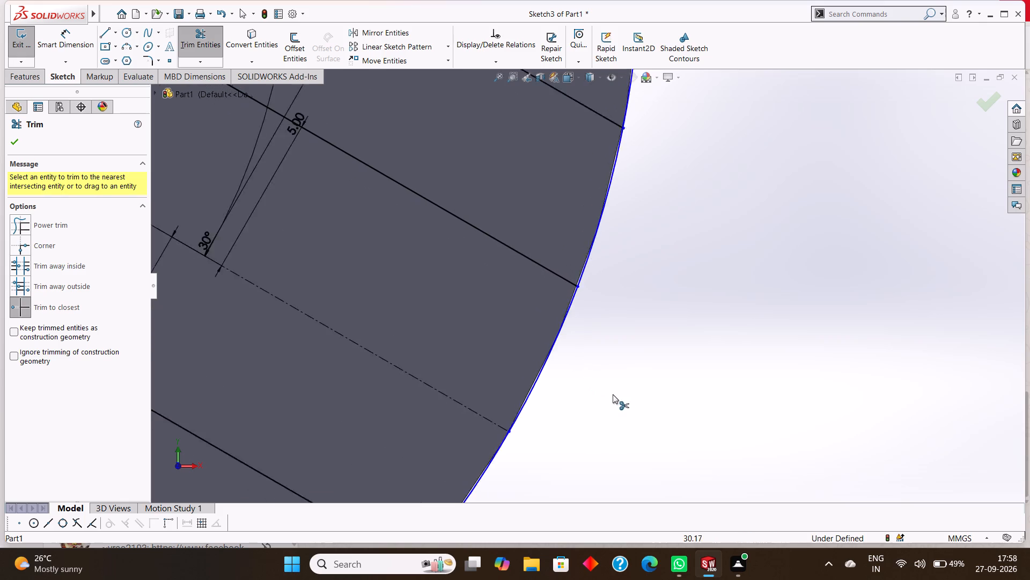
scroll(613, 394, "up", 9)
scroll(523, 368, "down", 8)
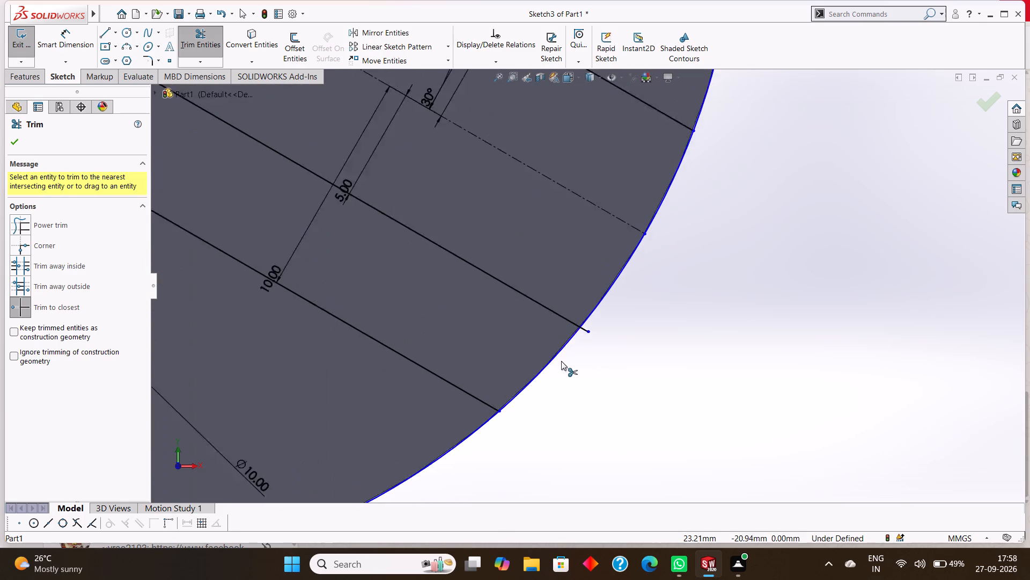
scroll(561, 361, "down", 20)
scroll(561, 361, "down", 2)
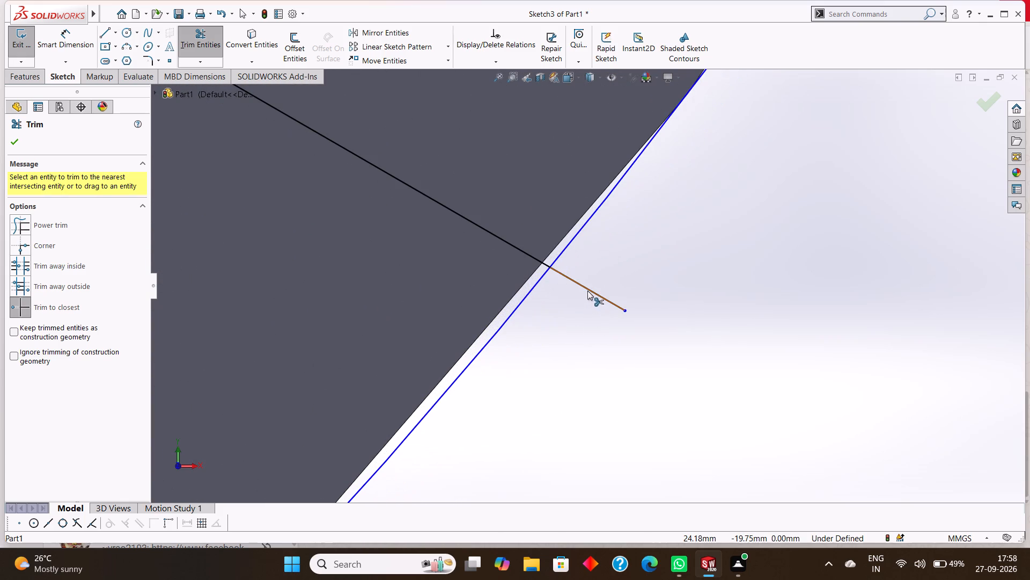
left_click(588, 288)
scroll(593, 348, "up", 17)
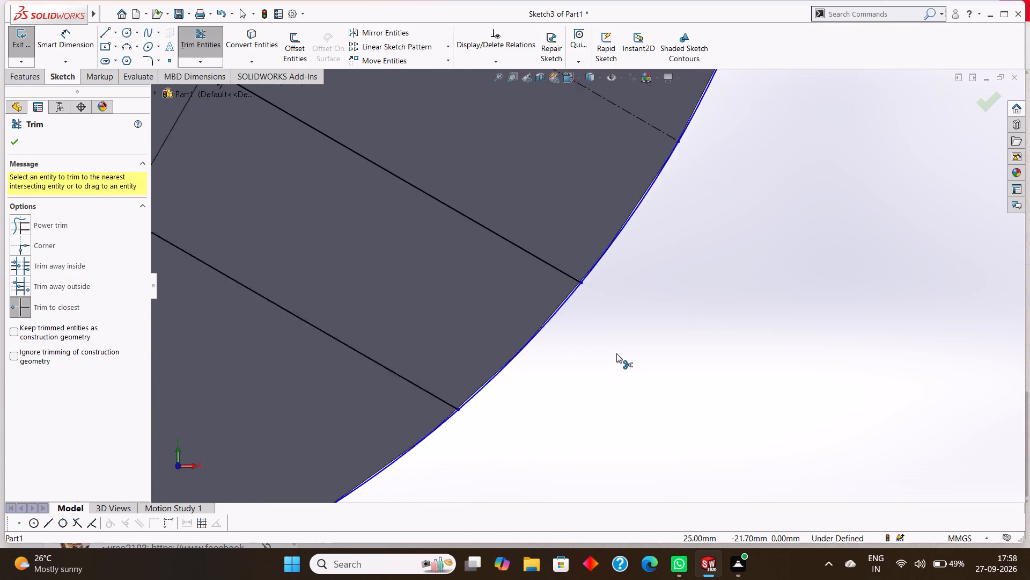
scroll(616, 353, "up", 6)
scroll(545, 352, "down", 12)
scroll(512, 340, "up", 7)
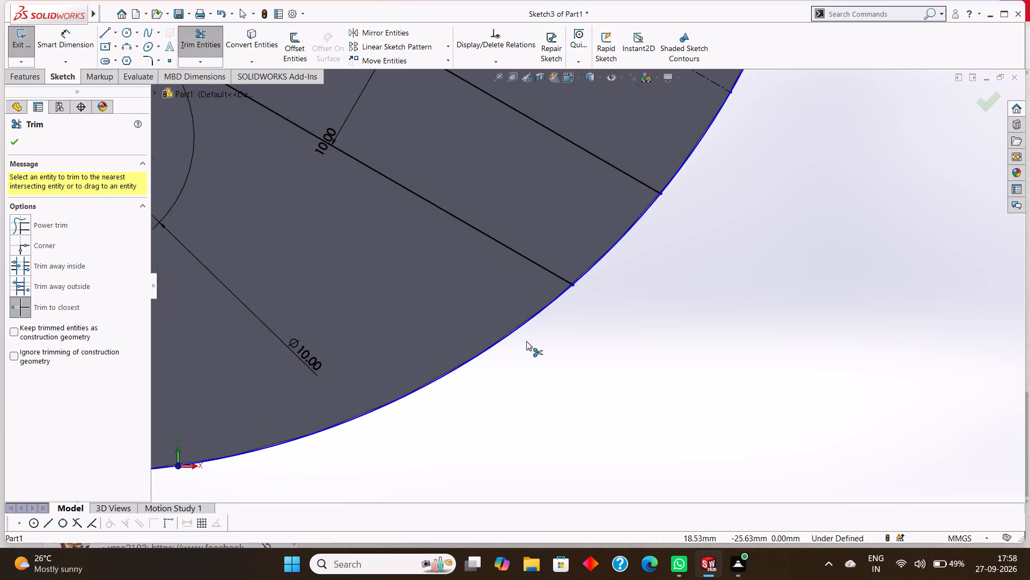
Trim to closest the central circle's arcs between the three arms: upper-left, upper-right and both halves of the bottom arc.
scroll(526, 341, "up", 19)
scroll(553, 200, "down", 9)
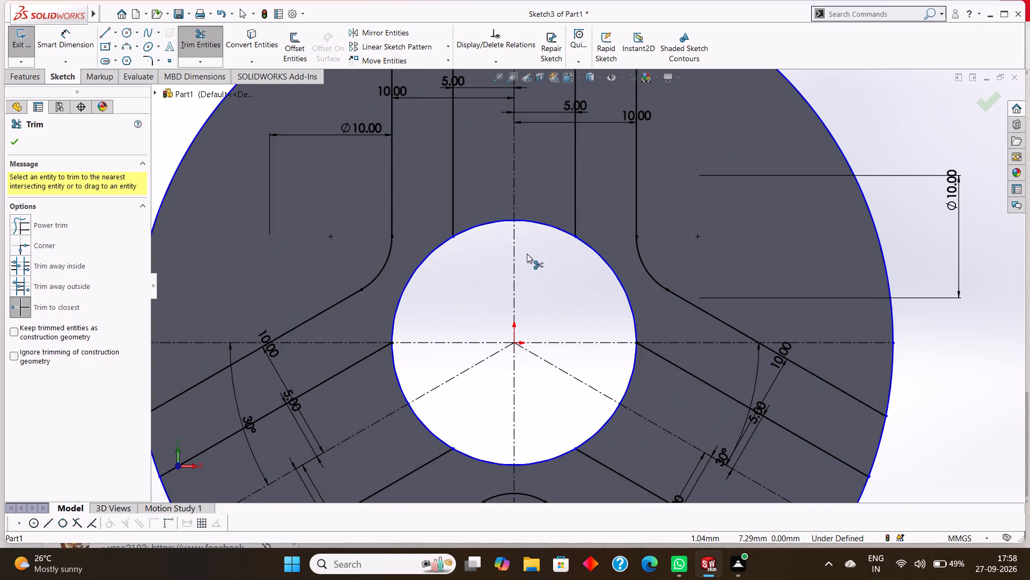
left_click(420, 260)
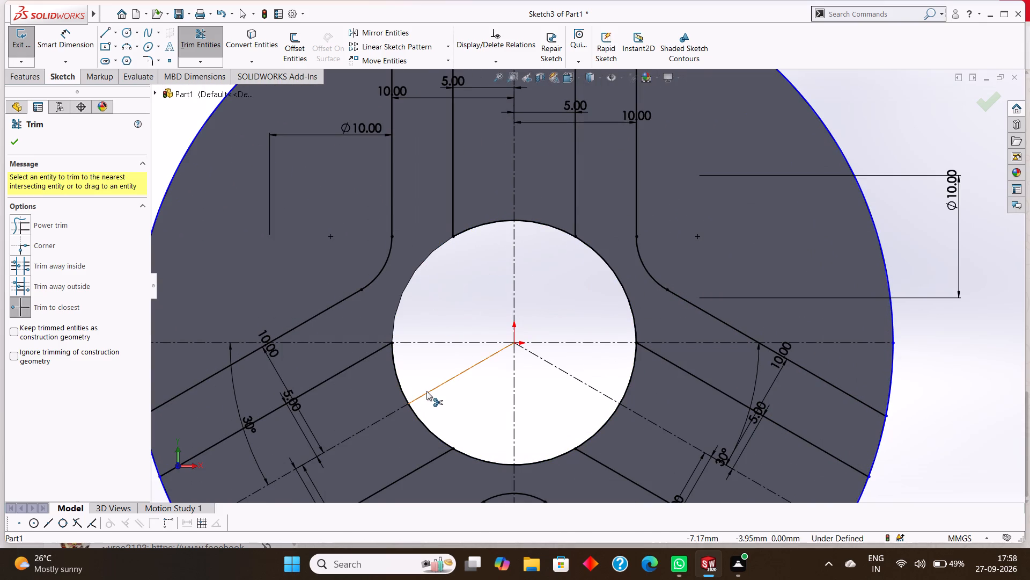
scroll(426, 391, "down", 1)
scroll(429, 392, "up", 4)
scroll(531, 409, "up", 2)
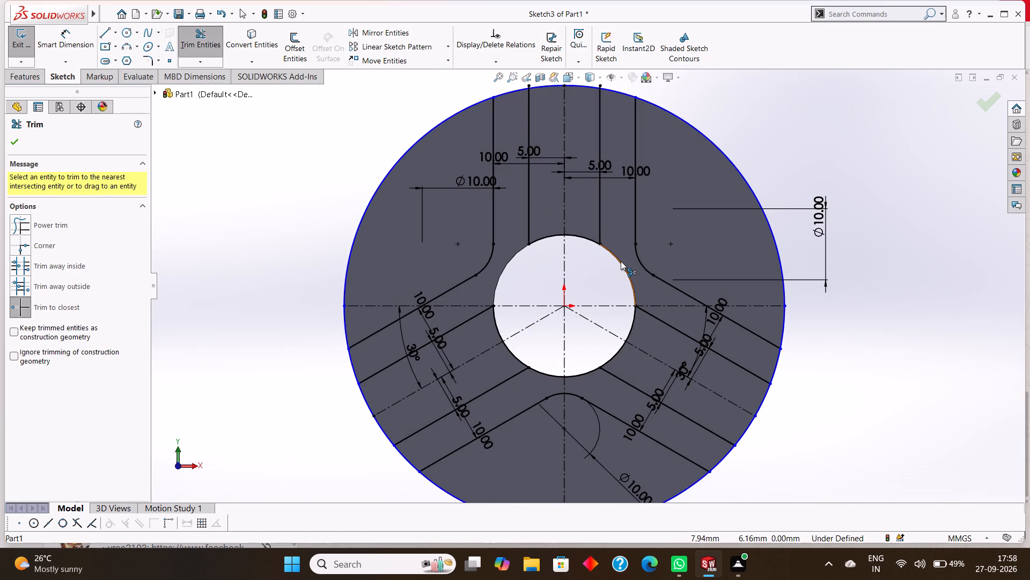
left_click(621, 261)
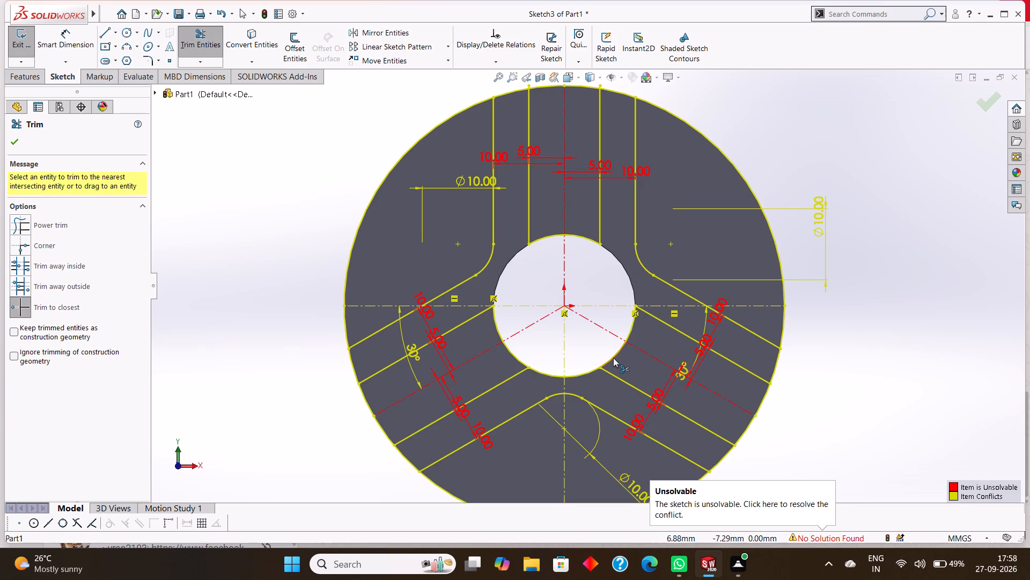
left_click(578, 376)
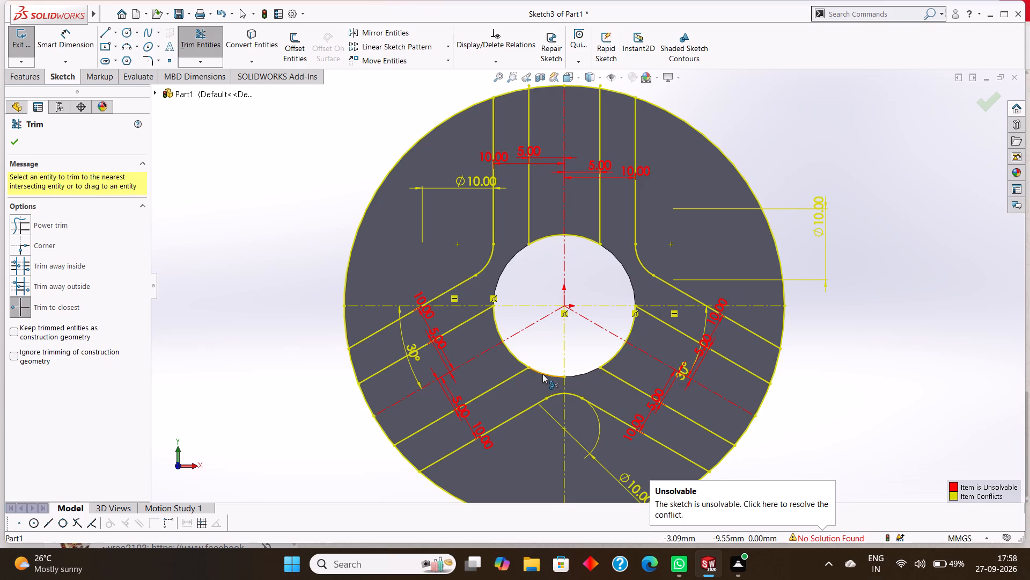
left_click(542, 374)
Delete the construction centrelines of the lower-right, lower-left and top arms, along with their associated dimensions.
scroll(608, 288, "up", 1)
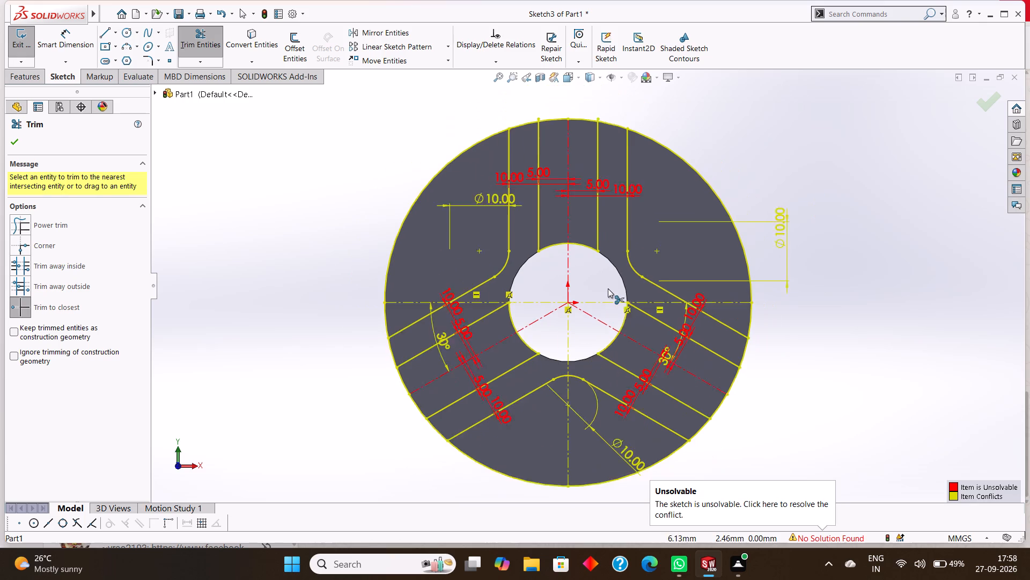
scroll(608, 288, "up", 1)
scroll(605, 303, "down", 2)
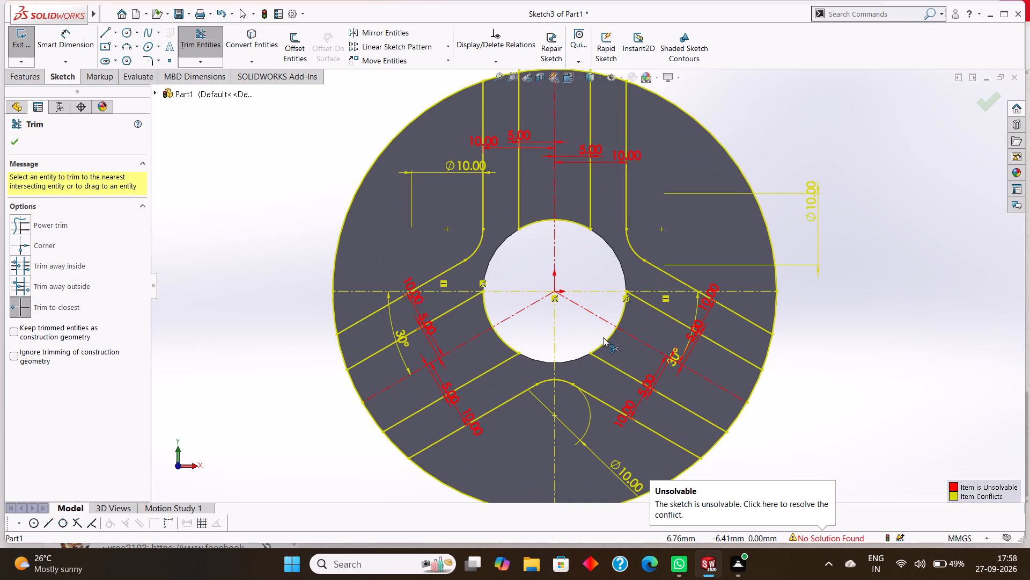
right_click(578, 306)
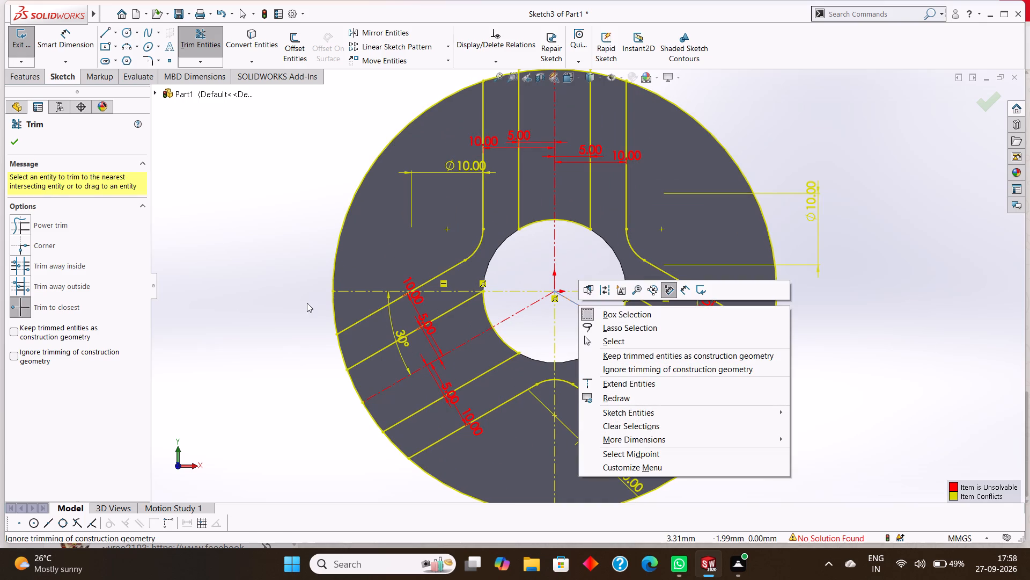
left_click(648, 340)
right_click(586, 309)
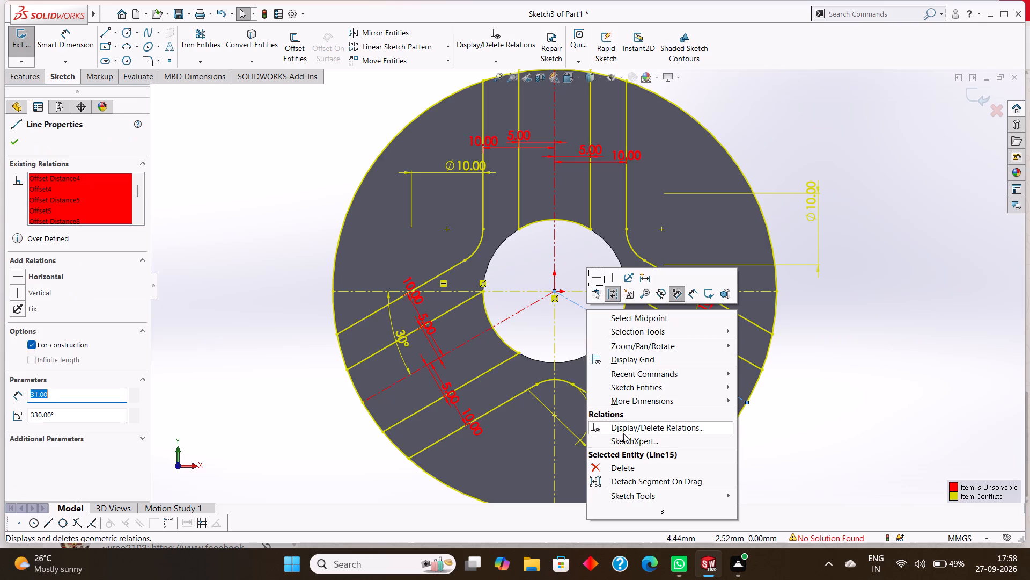
left_click(626, 462)
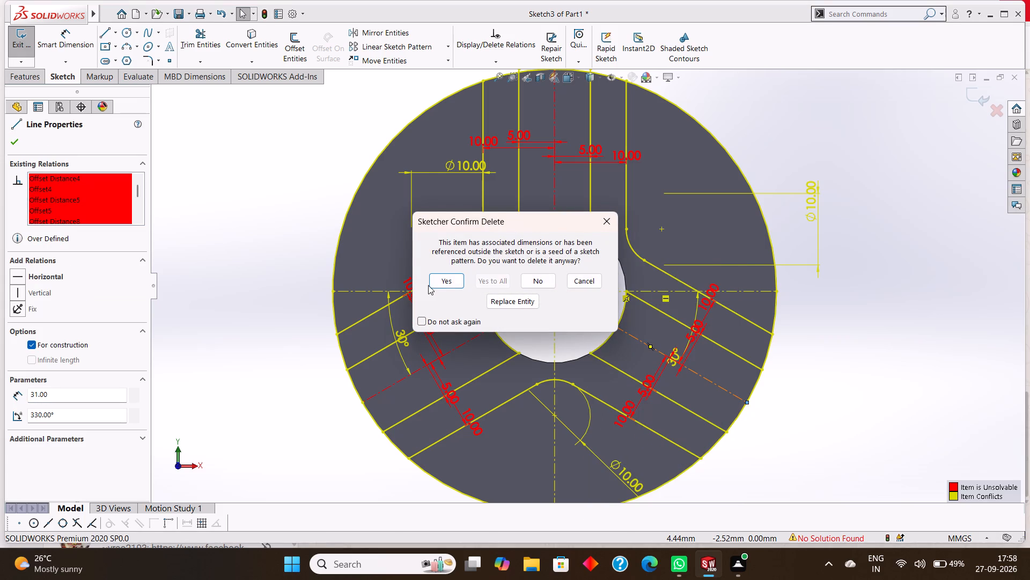
left_click(448, 280)
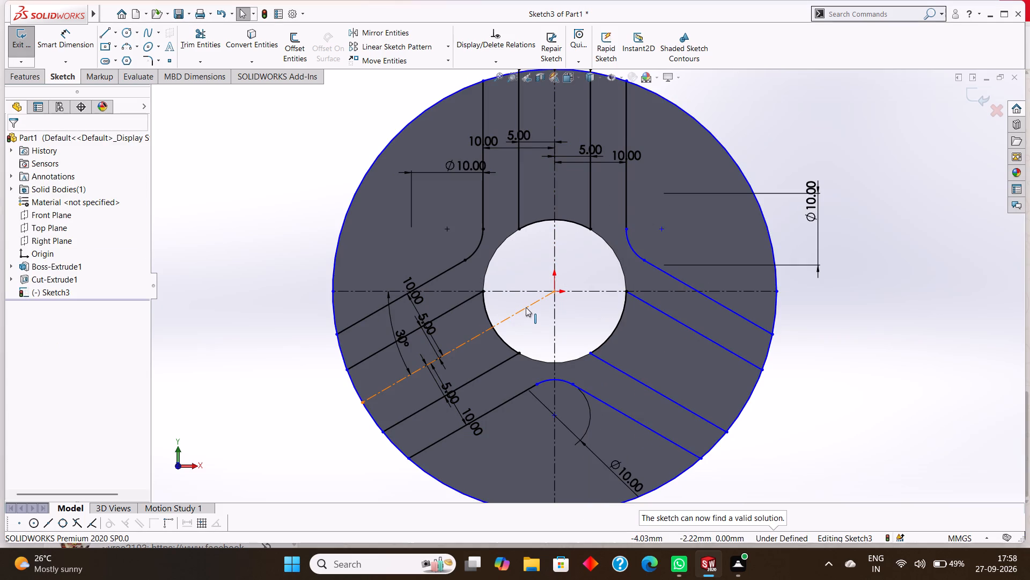
right_click(526, 307)
left_click(570, 465)
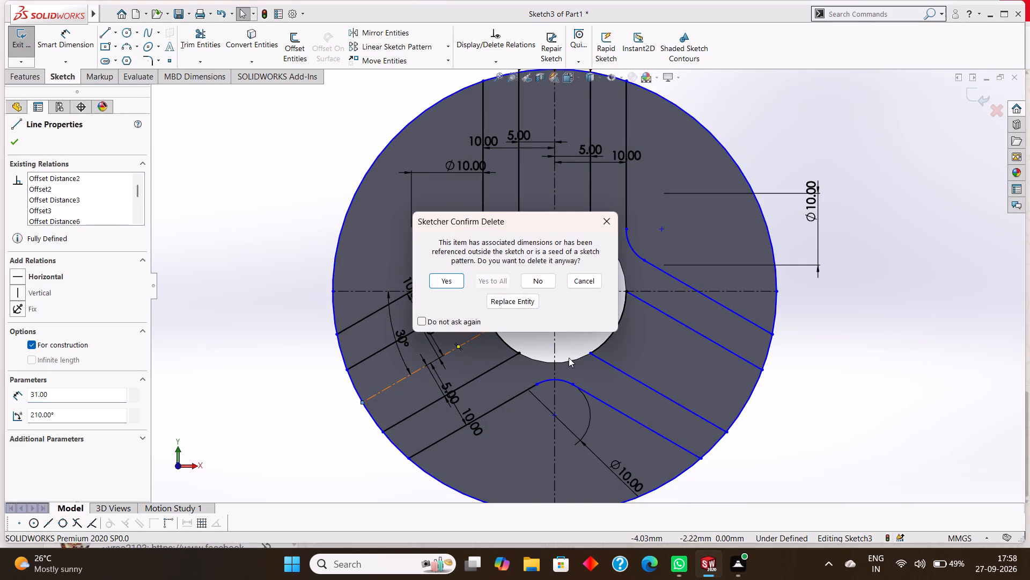
left_click(443, 281)
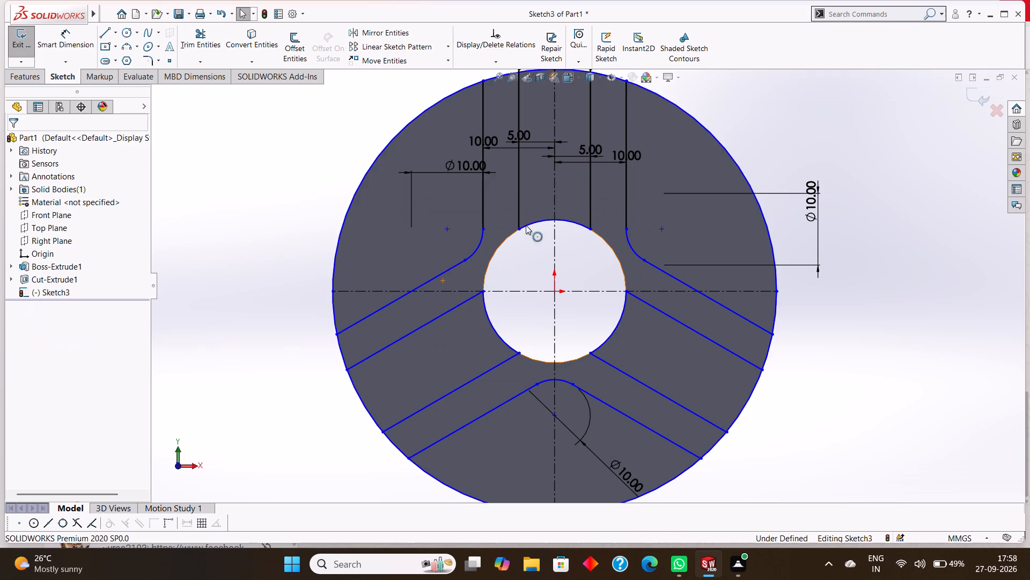
right_click(553, 192)
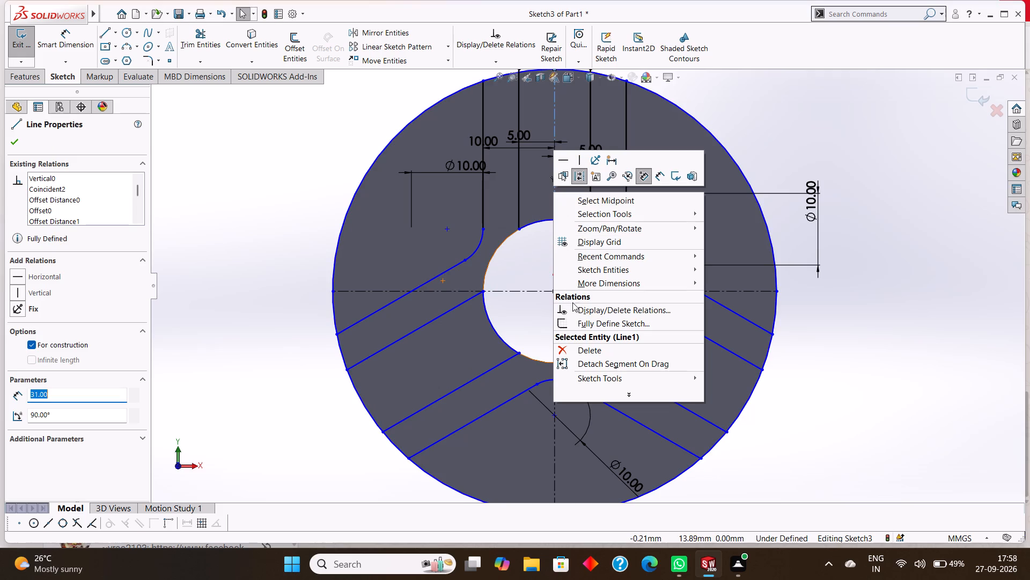
left_click(598, 350)
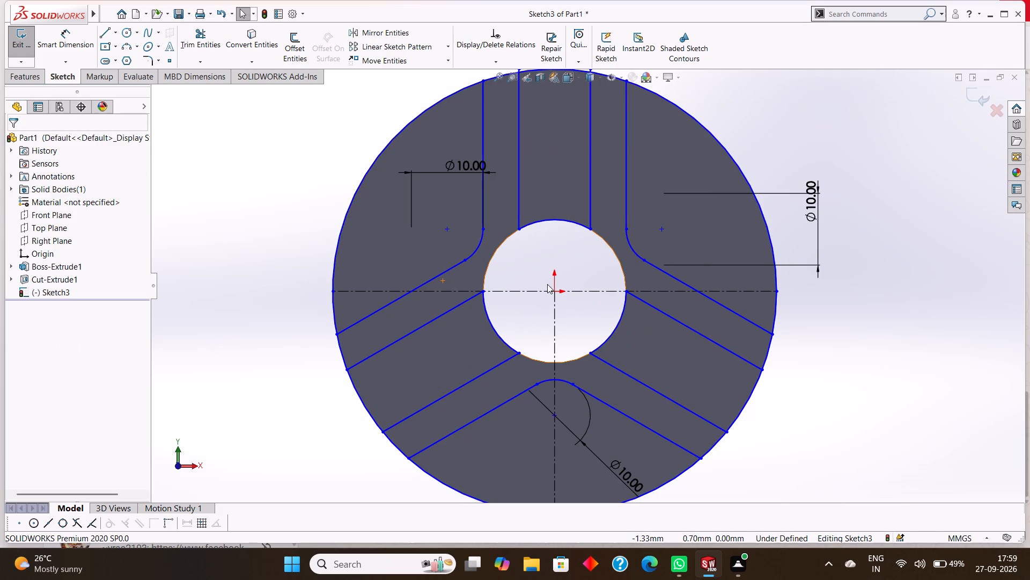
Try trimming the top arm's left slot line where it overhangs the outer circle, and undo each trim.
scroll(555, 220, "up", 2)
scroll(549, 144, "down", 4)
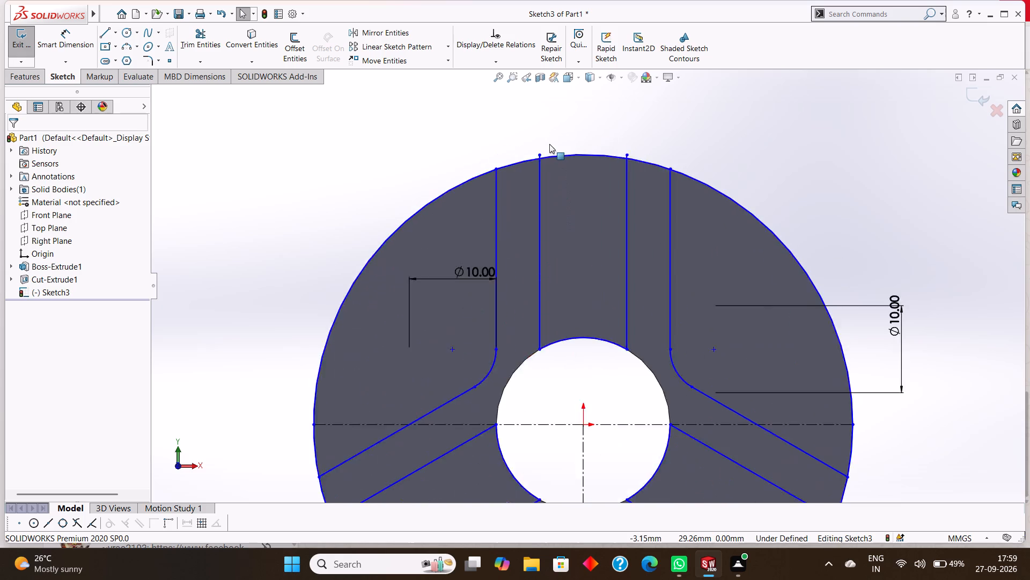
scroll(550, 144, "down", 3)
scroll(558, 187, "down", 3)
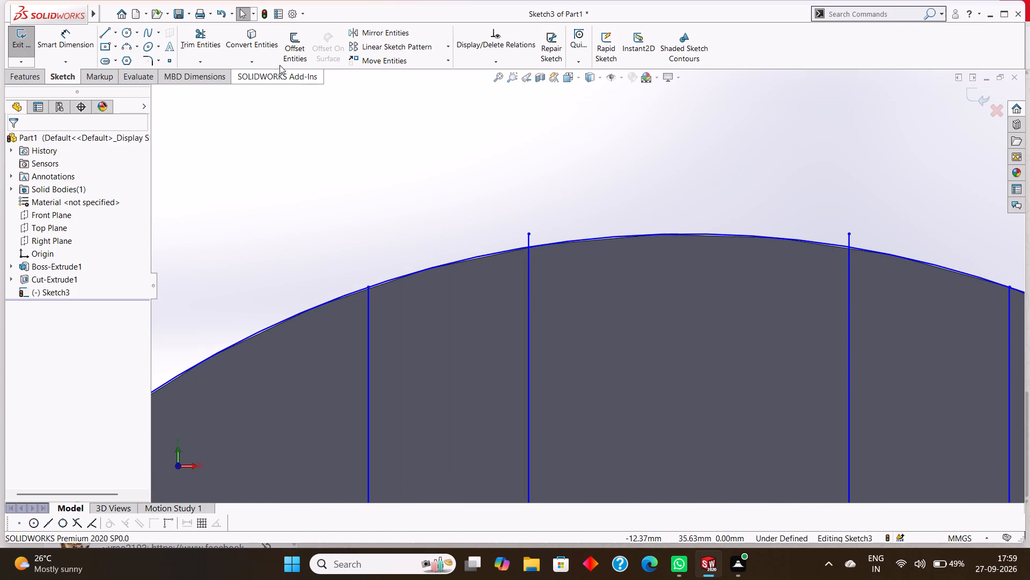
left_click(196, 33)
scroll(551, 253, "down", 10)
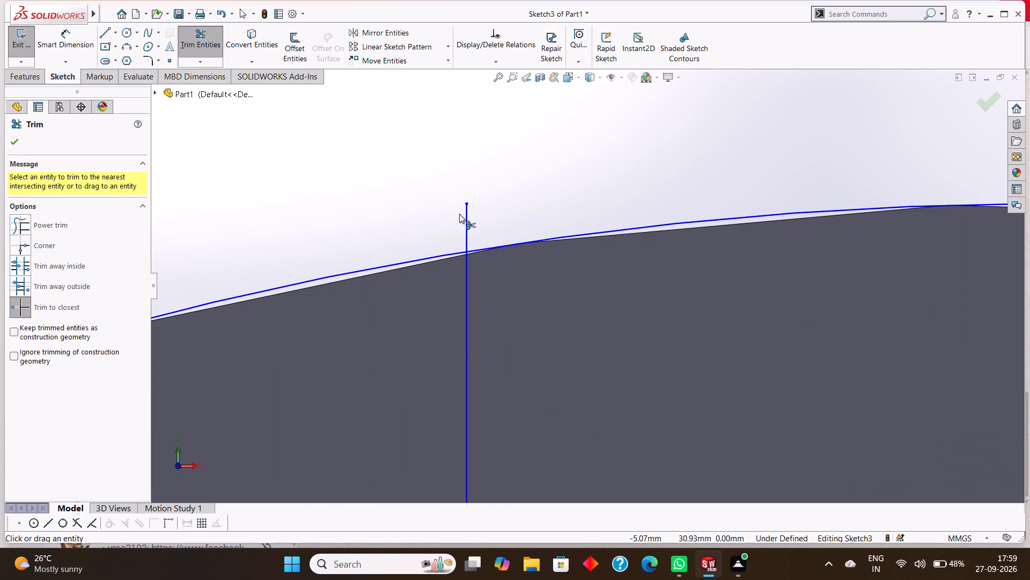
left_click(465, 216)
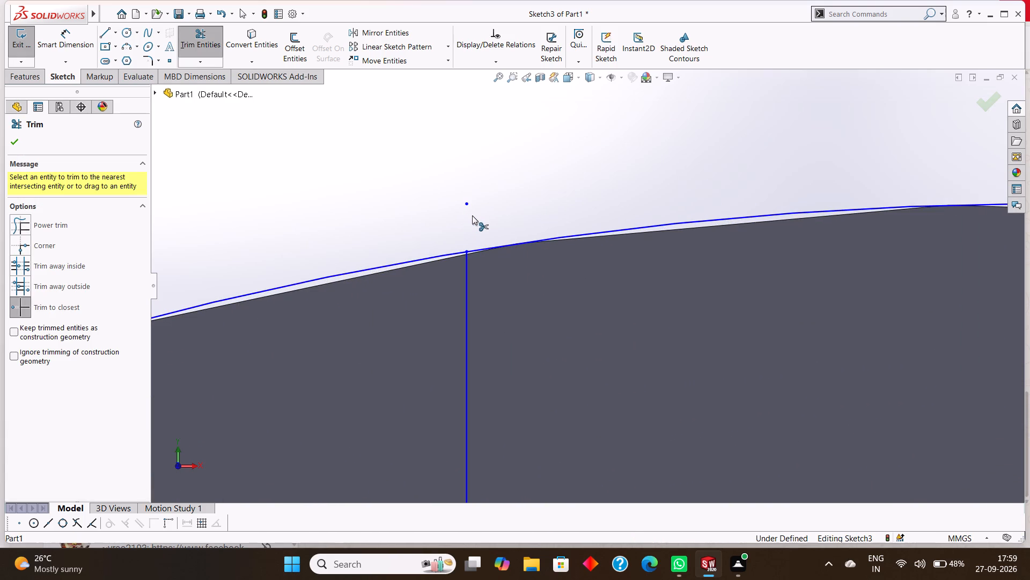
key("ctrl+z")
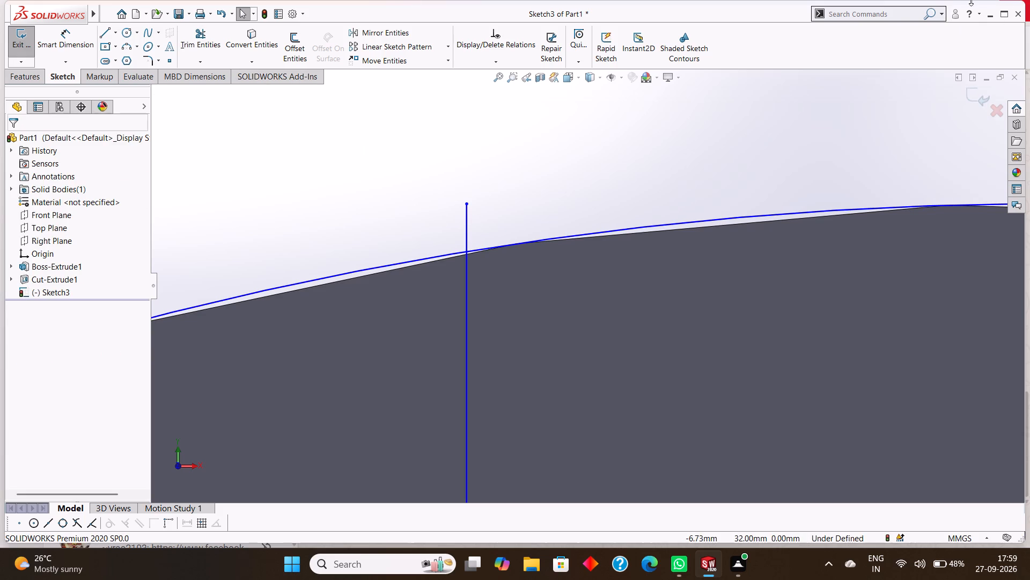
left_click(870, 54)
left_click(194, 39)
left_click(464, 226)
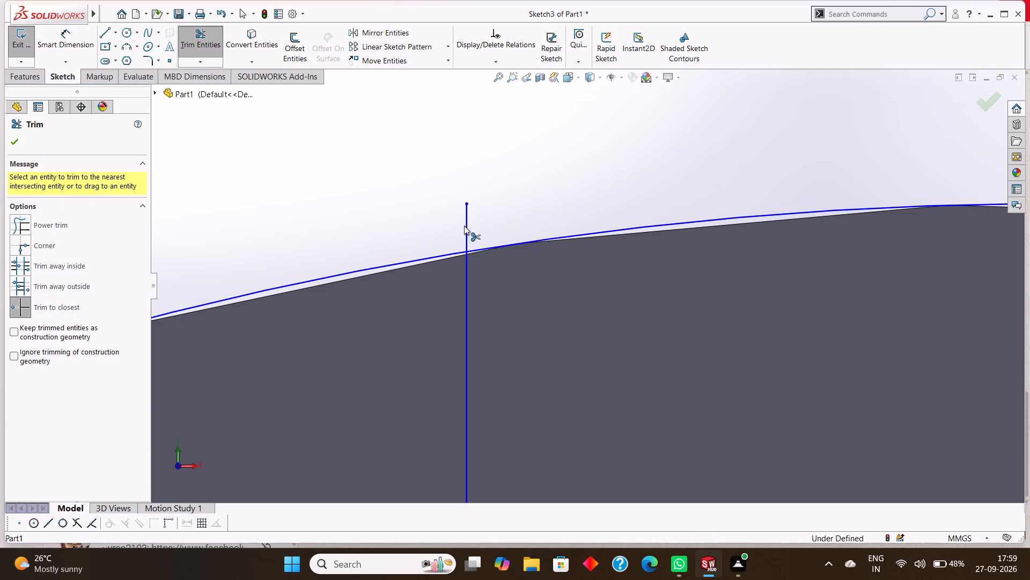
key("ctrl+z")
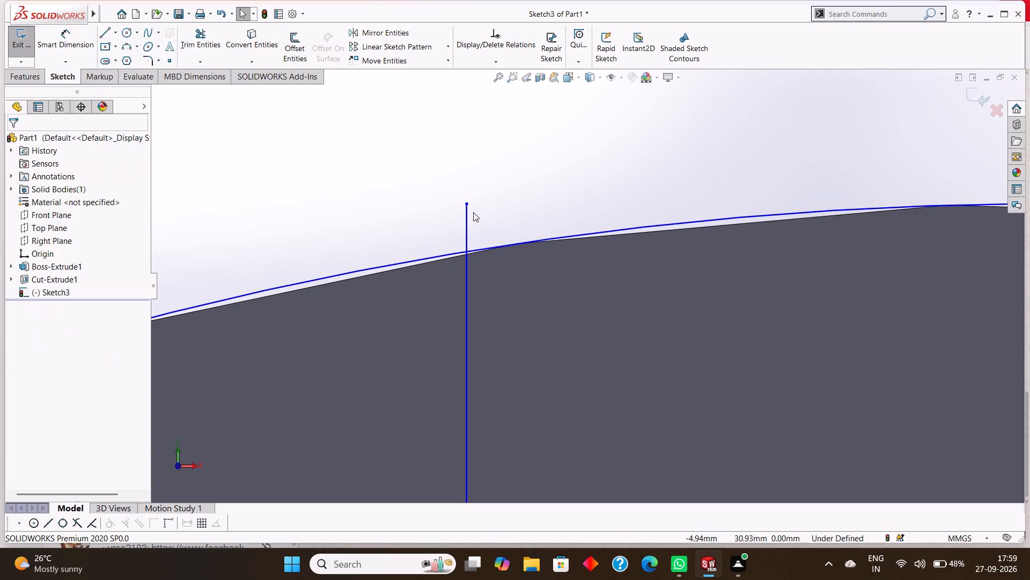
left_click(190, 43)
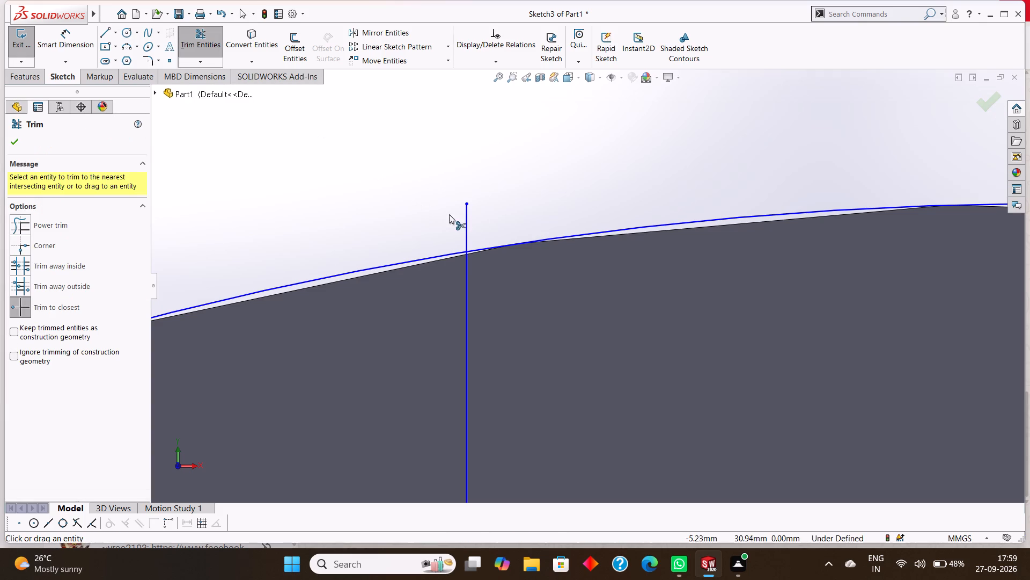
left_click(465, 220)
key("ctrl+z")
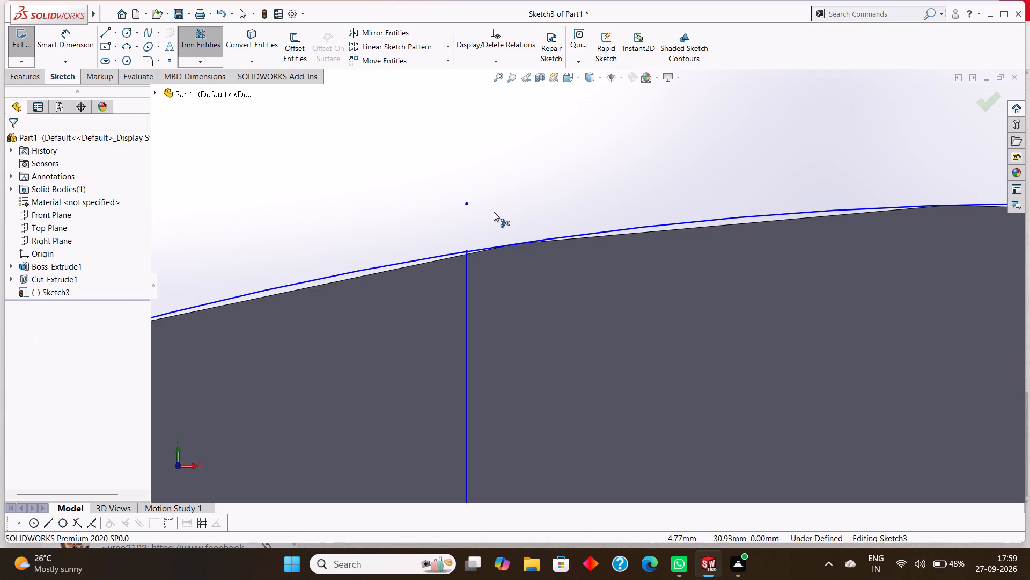
Move the upper endpoint of the top arm's left slot line onto the outer circle, coincident with it at X -5 mm.
left_click_drag(467, 201, 470, 236)
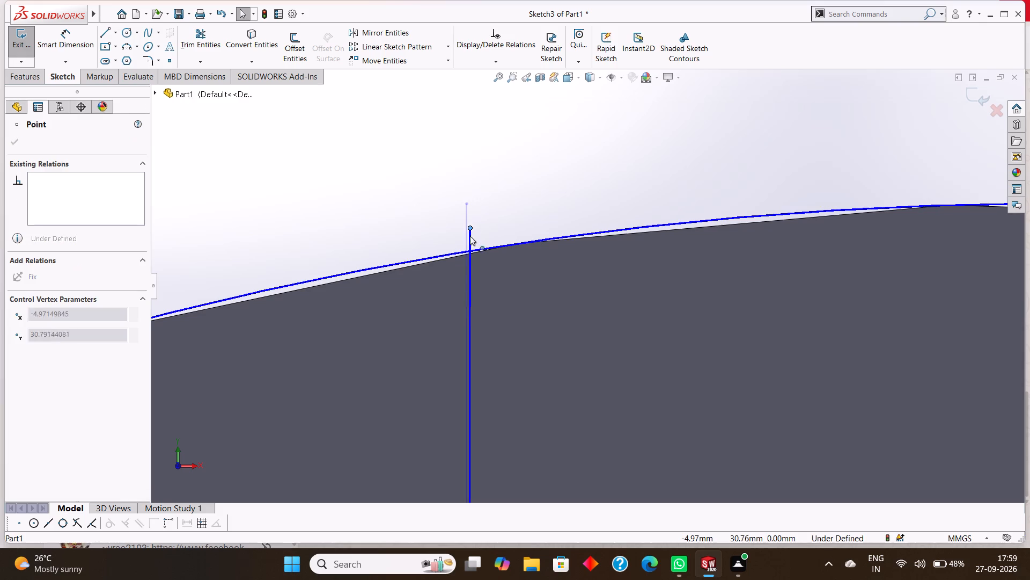
left_click_drag(470, 236, 466, 257)
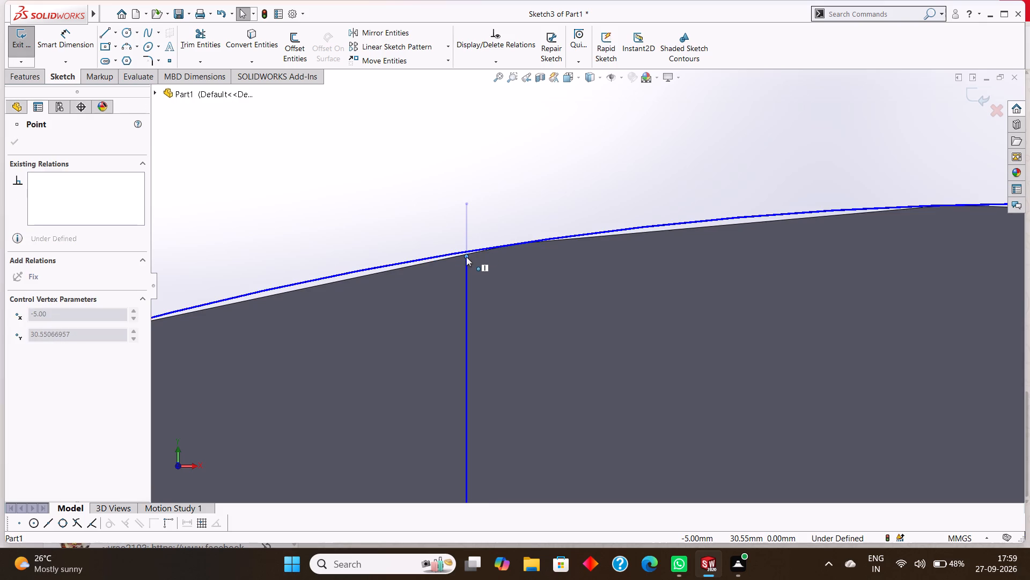
left_click_drag(466, 257, 467, 253)
Trim to closest the end of the top arm's right slot line that extends beyond the outer circle.
scroll(481, 230, "up", 5)
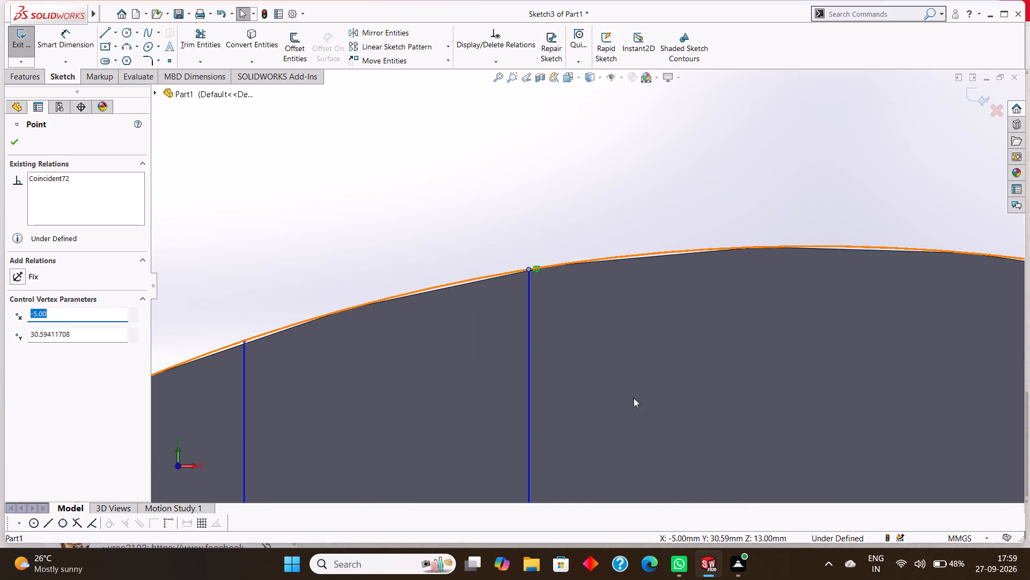
scroll(646, 405, "up", 12)
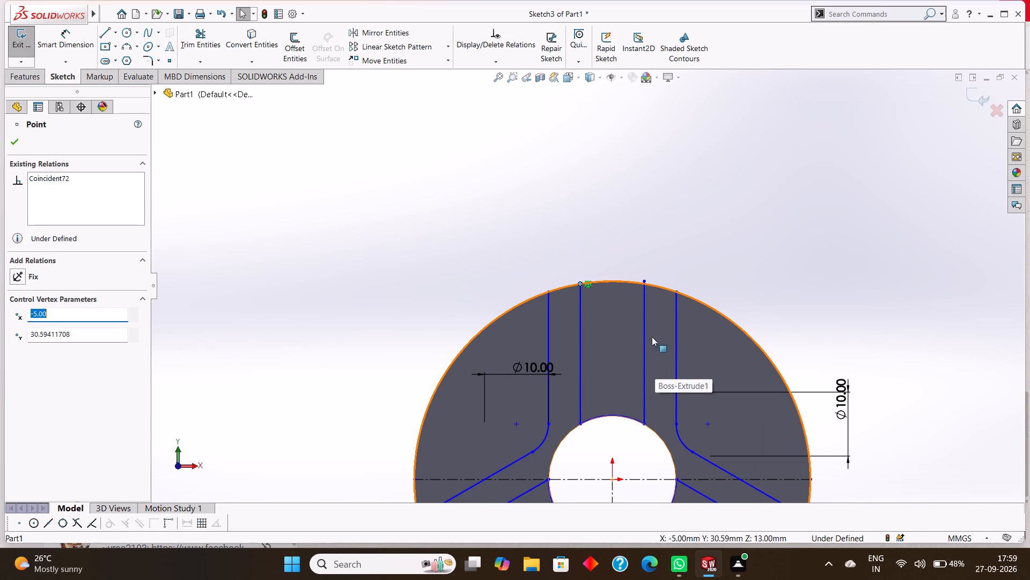
scroll(651, 250, "down", 1)
scroll(629, 304, "down", 7)
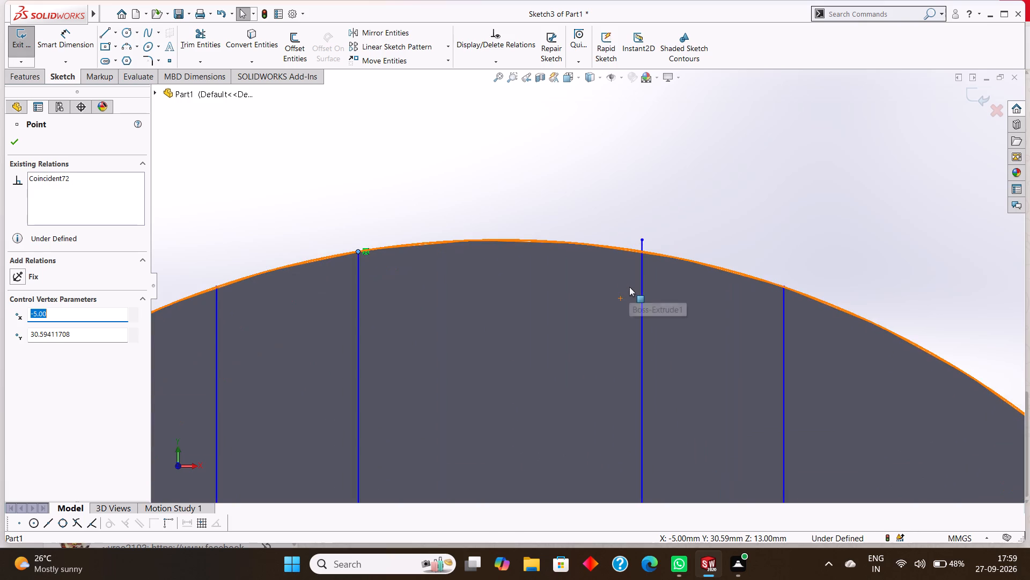
scroll(629, 287, "down", 4)
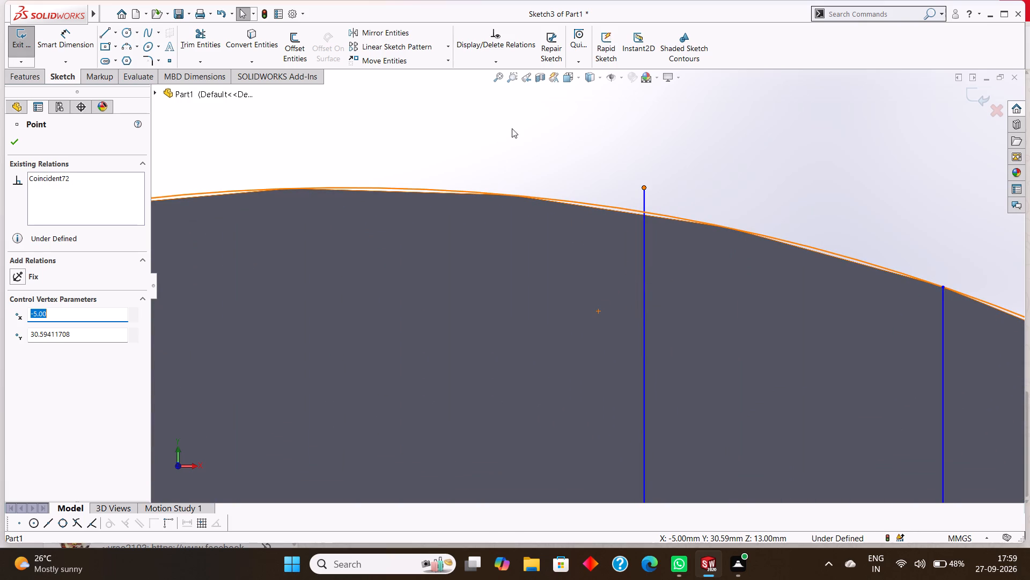
key("Escape")
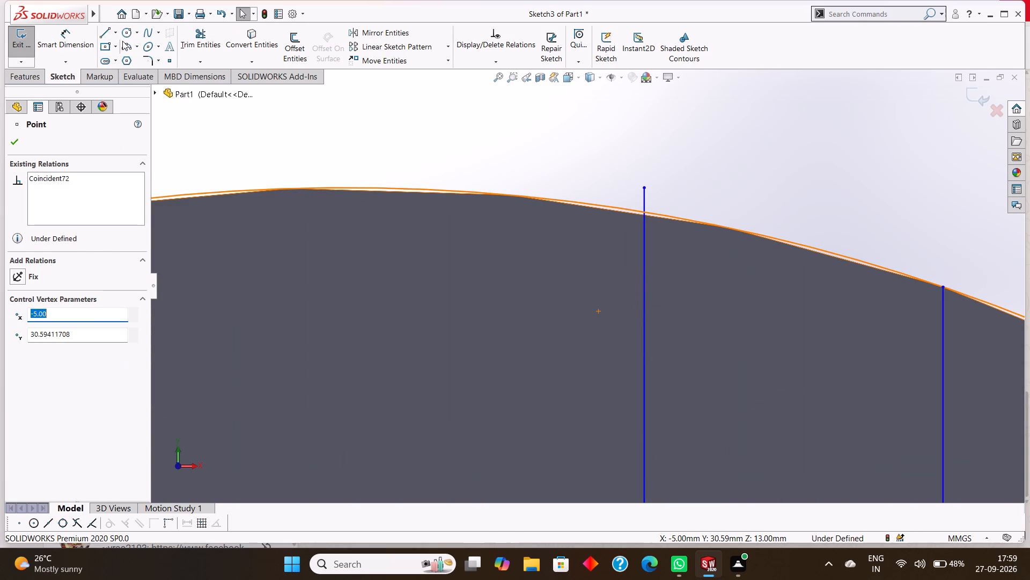
left_click(192, 39)
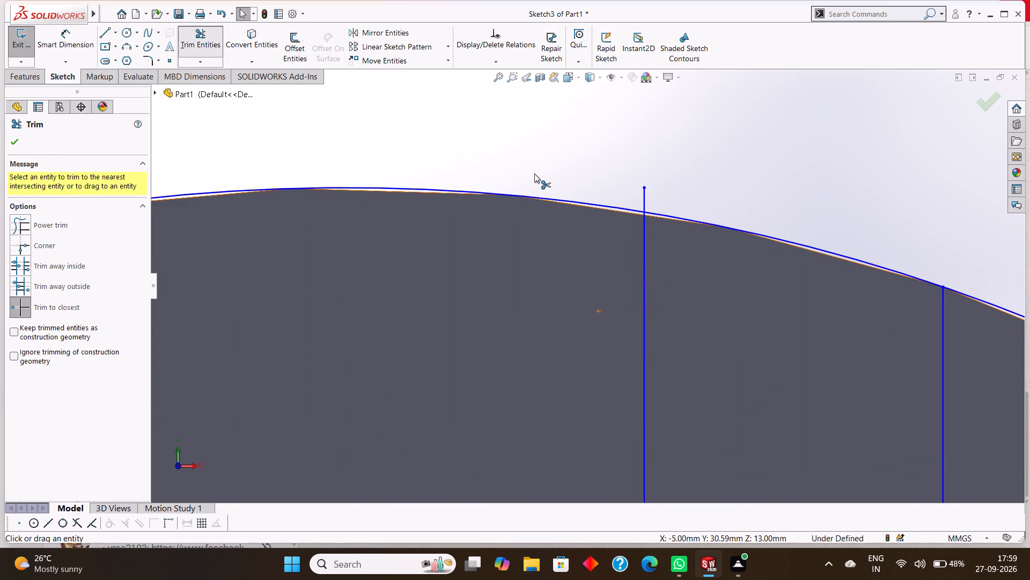
scroll(534, 173, "down", 1)
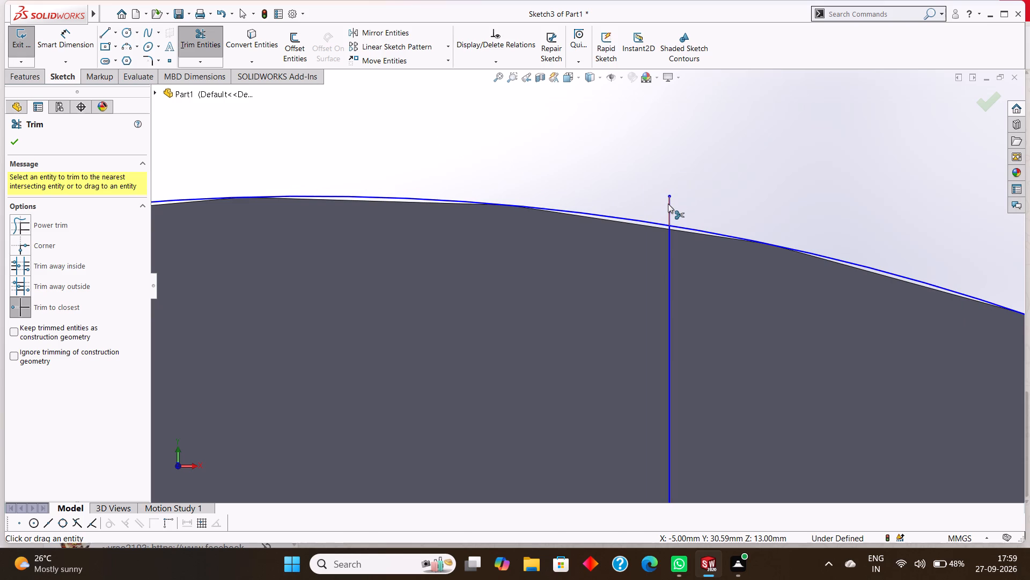
left_click(668, 204)
key("Escape")
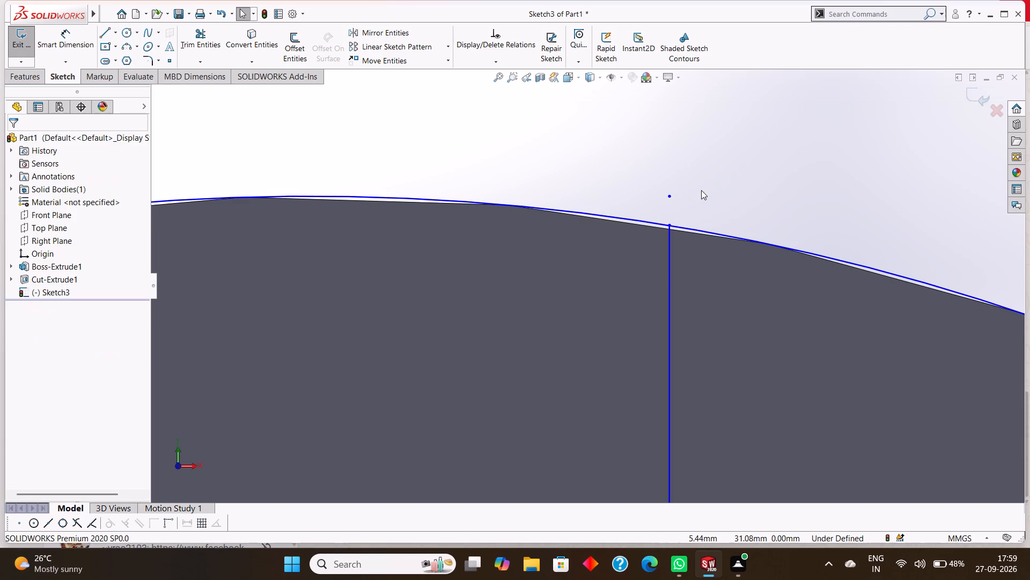
Undo the last trim and move the upper endpoint of the top arm's right slot line onto the outer circle at X 5 mm.
key("ctrl+z")
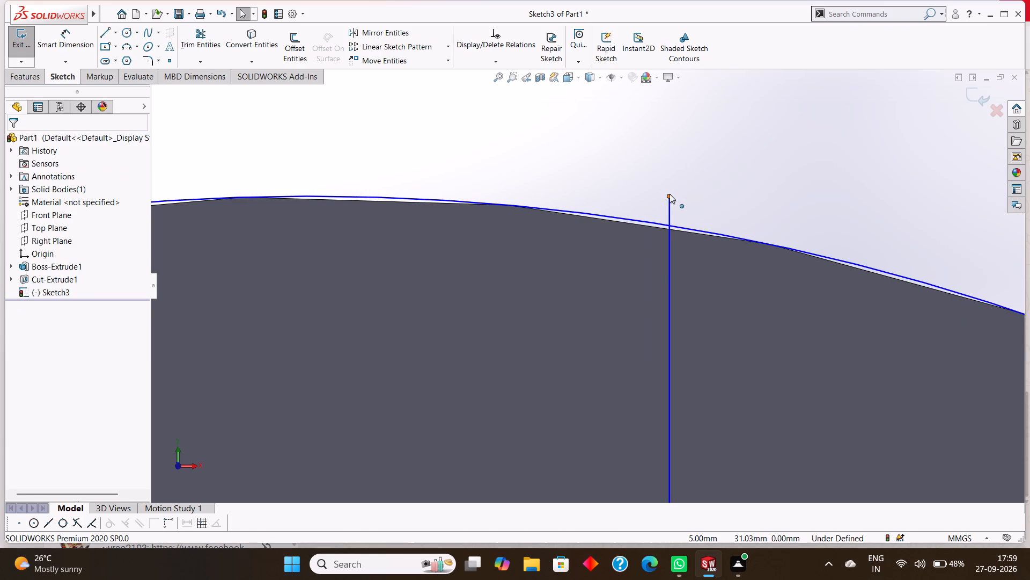
left_click_drag(669, 194, 672, 223)
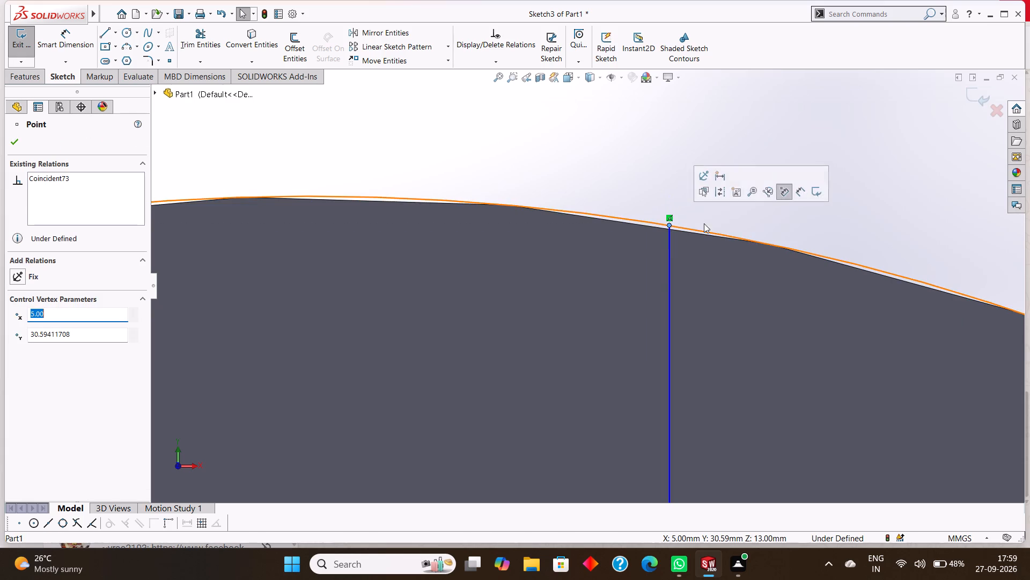
scroll(709, 227, "up", 9)
scroll(709, 289, "up", 5)
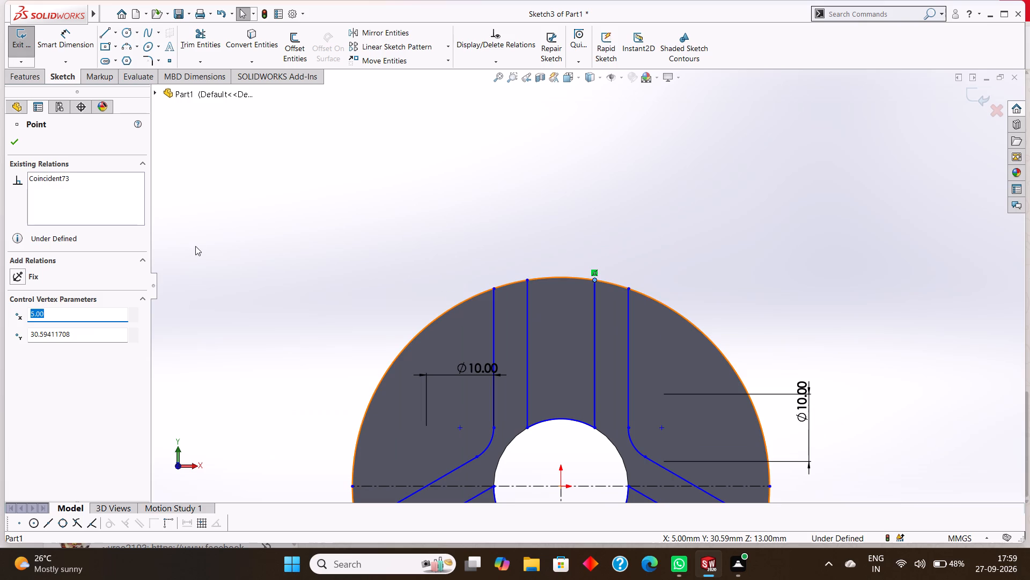
left_click(13, 143)
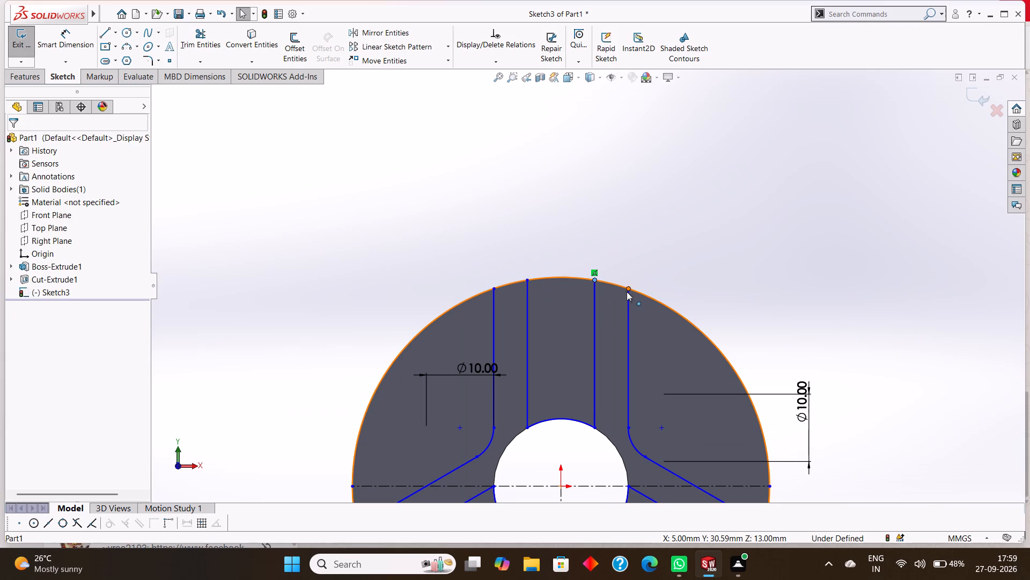
Examine where the top arm's right outer edge line meets the outer circle.
scroll(627, 292, "down", 19)
scroll(656, 253, "down", 6)
scroll(656, 253, "up", 3)
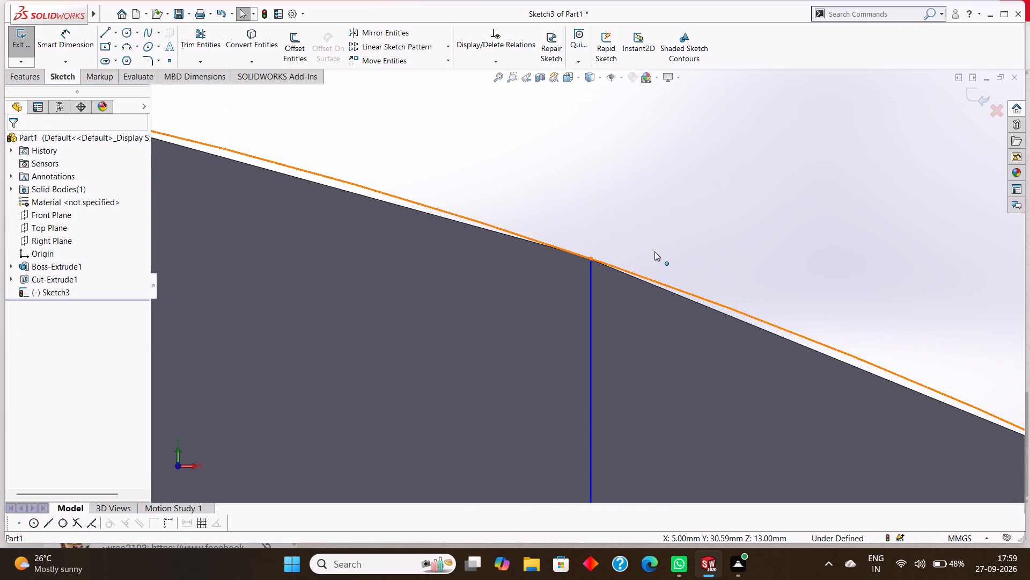
scroll(654, 251, "up", 20)
scroll(654, 251, "up", 6)
scroll(693, 281, "up", 2)
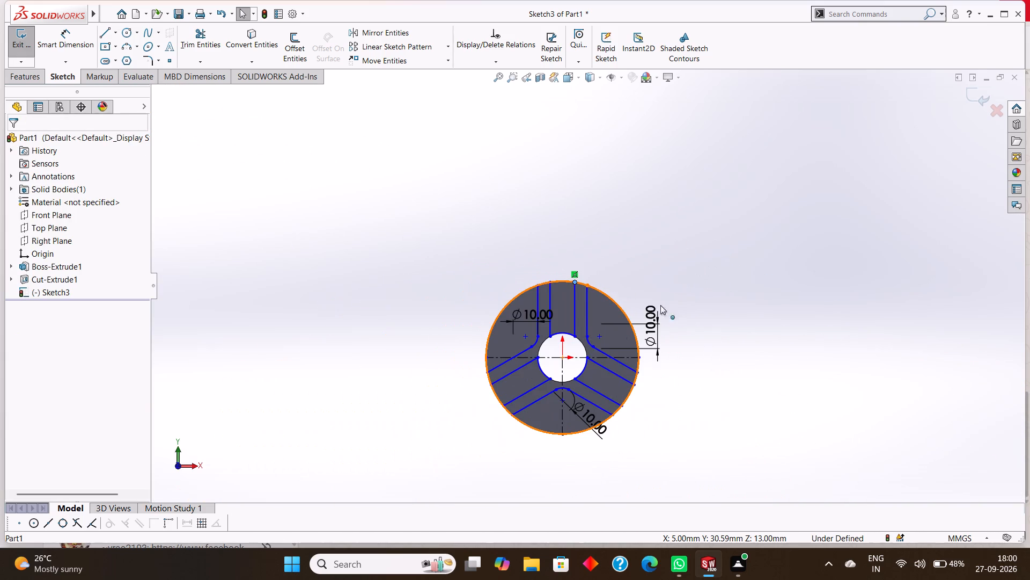
Dimension the vertical distance from the origin to the upper endpoint of the top arm's right slot line.
scroll(576, 361, "down", 6)
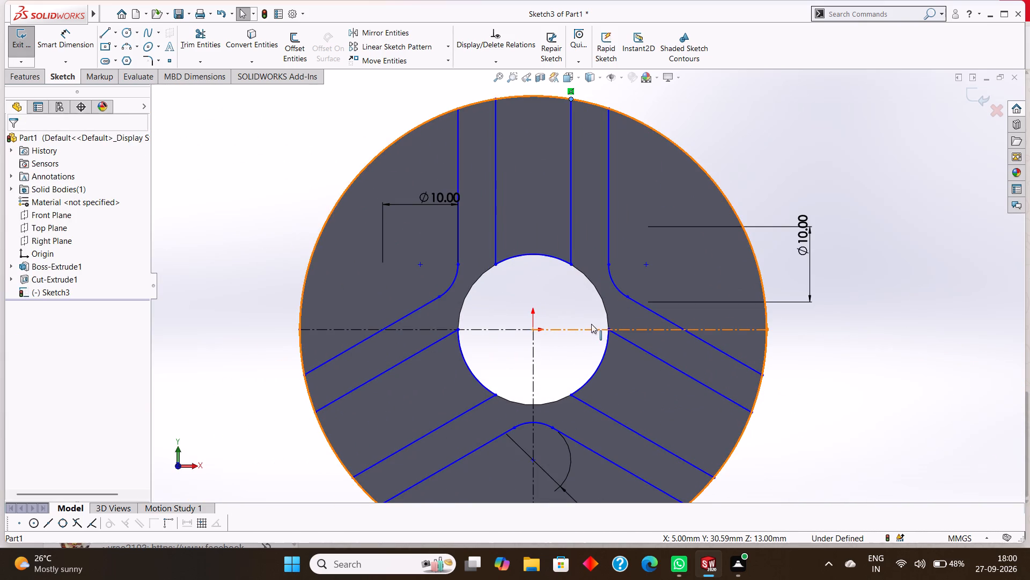
left_click(50, 36)
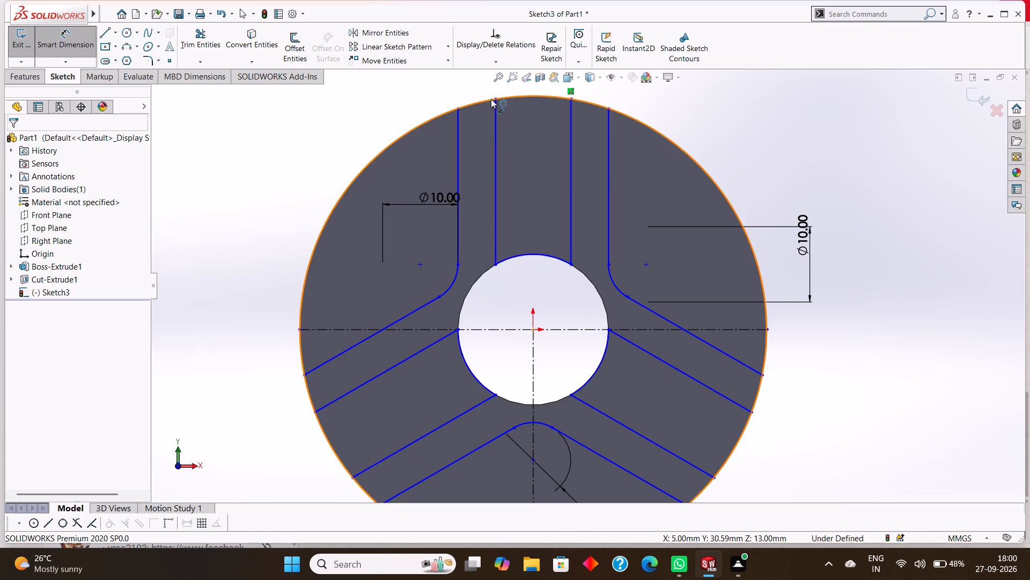
left_click(533, 332)
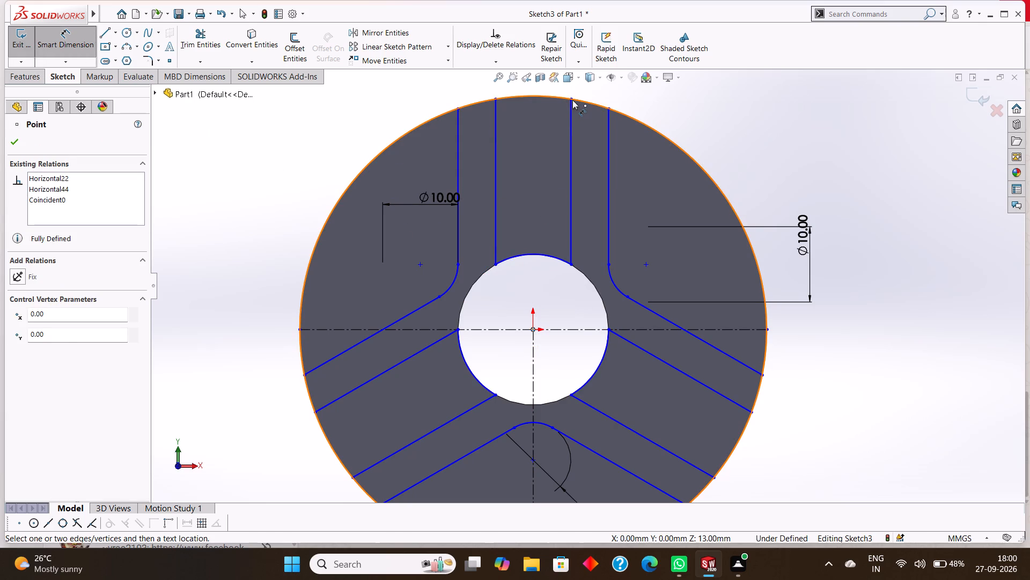
left_click(572, 99)
left_click(875, 160)
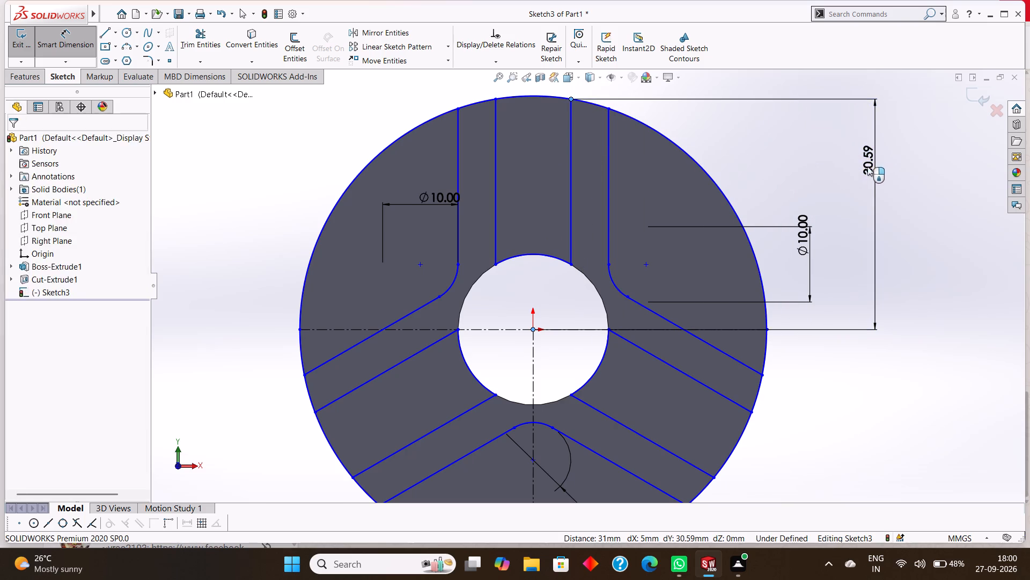
left_click(829, 143)
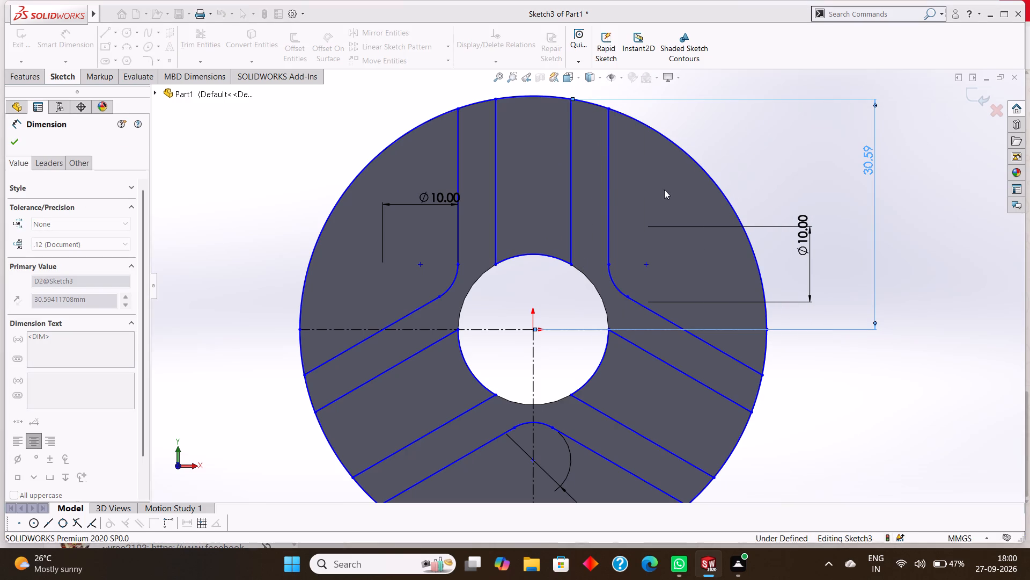
Dimension the vertical distance from the origin to the upper endpoint of the top arm's left slot line.
left_click(531, 329)
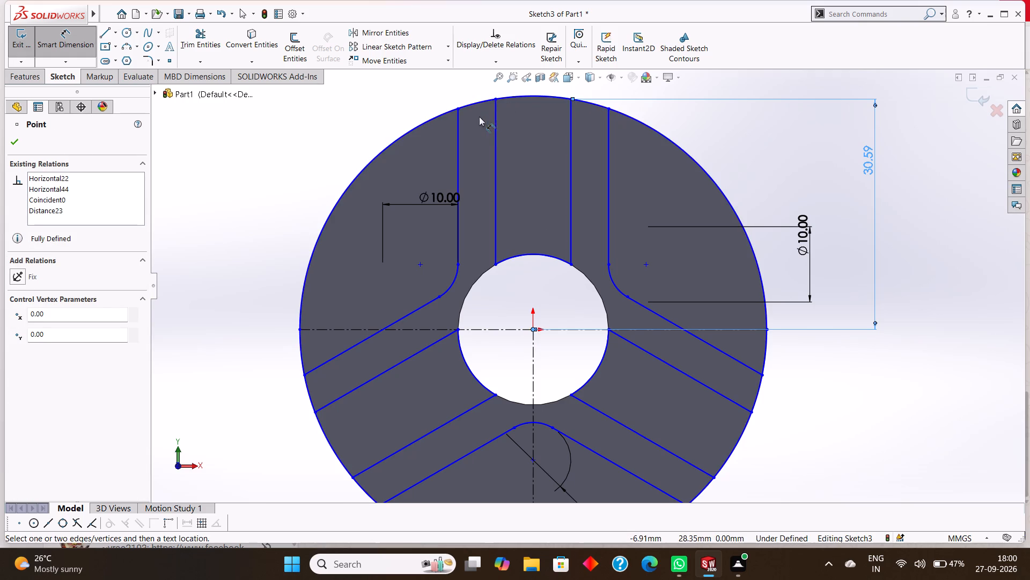
left_click(496, 98)
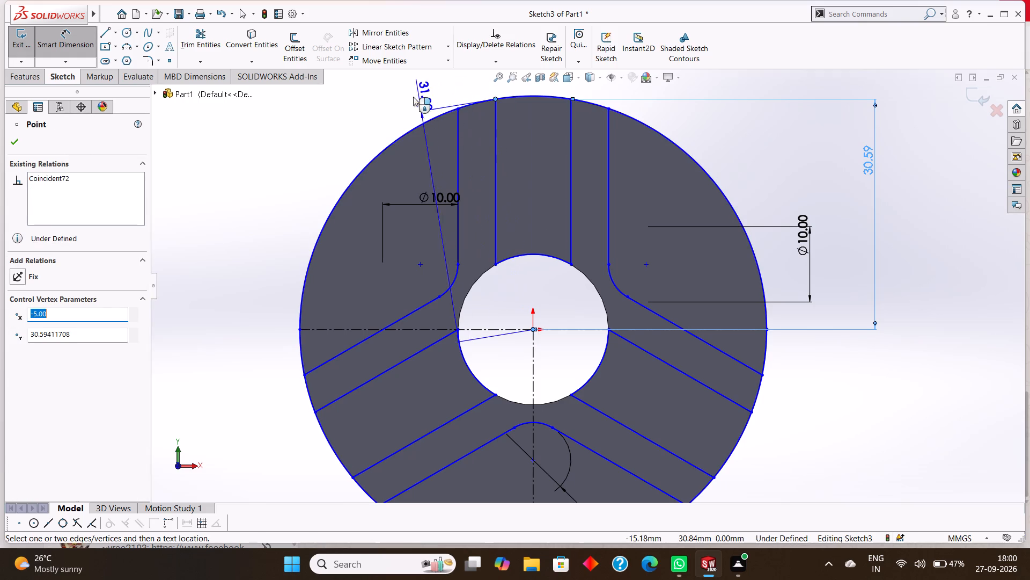
scroll(388, 117, "up", 4)
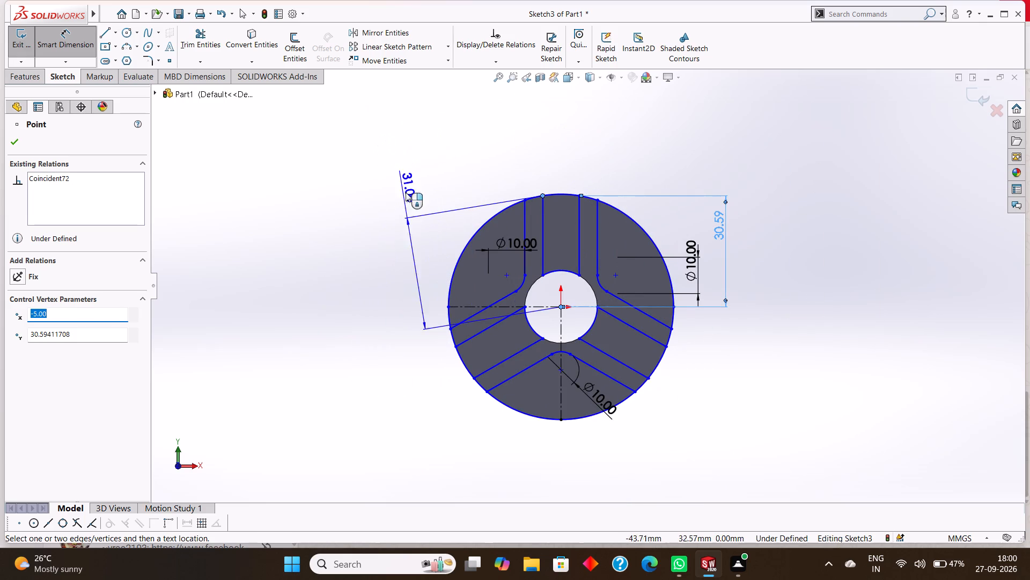
left_click(389, 222)
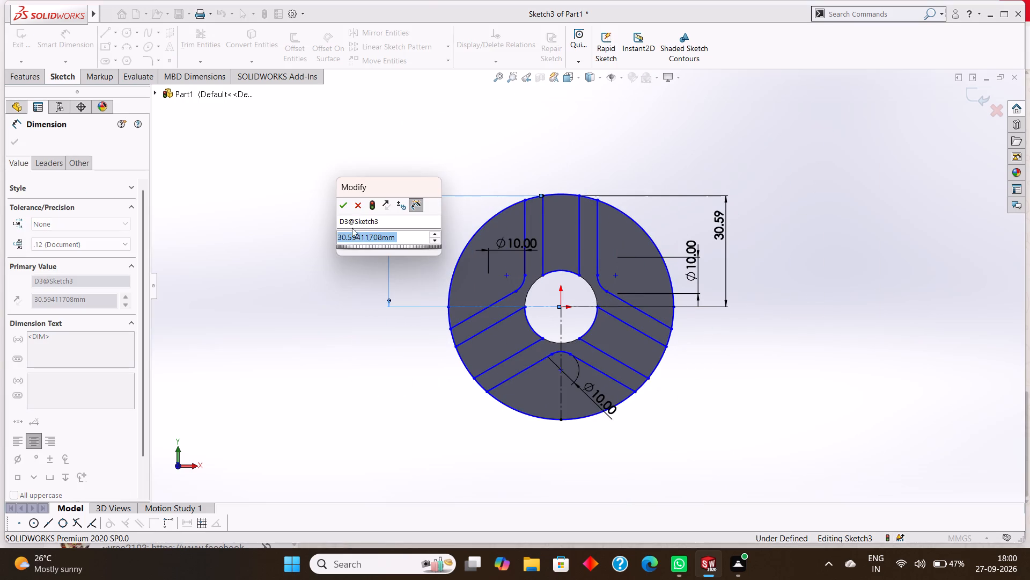
left_click(344, 204)
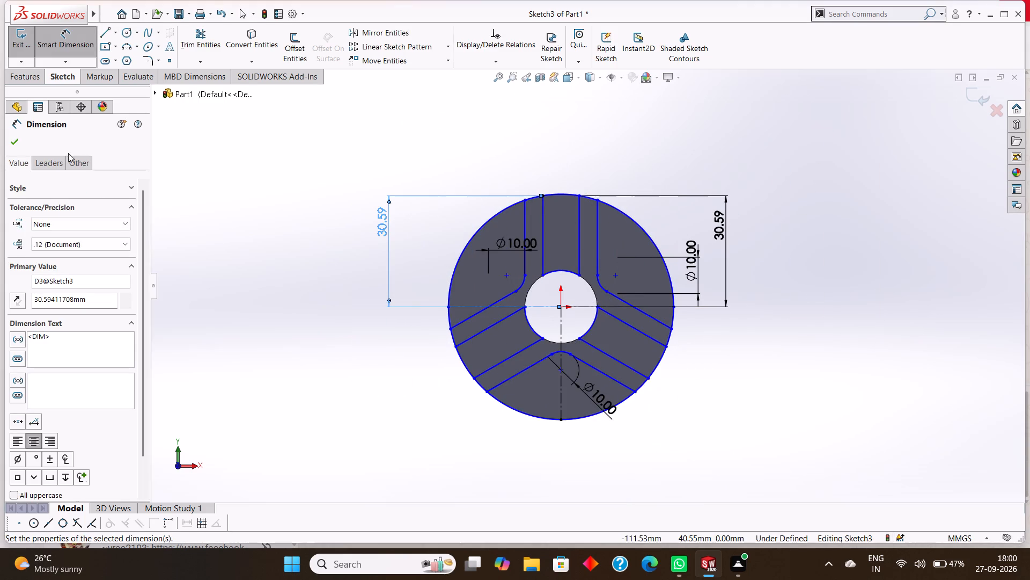
left_click(14, 140)
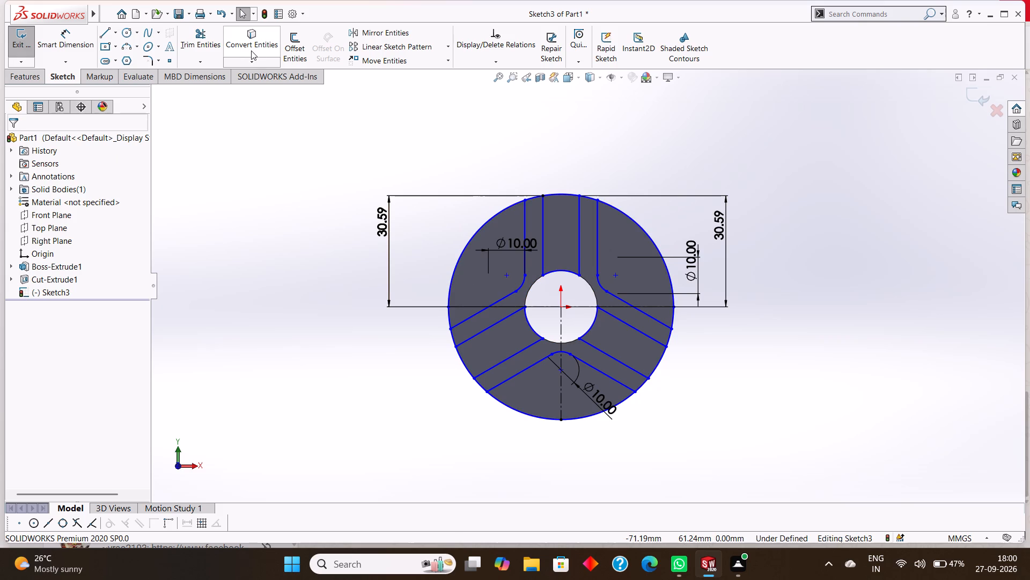
Trim to closest the outer circle's upper-left, upper-right and bottom-left arcs between the arms, plus the short arc just below the right end of the horizontal centreline.
left_click(201, 42)
left_click(485, 223)
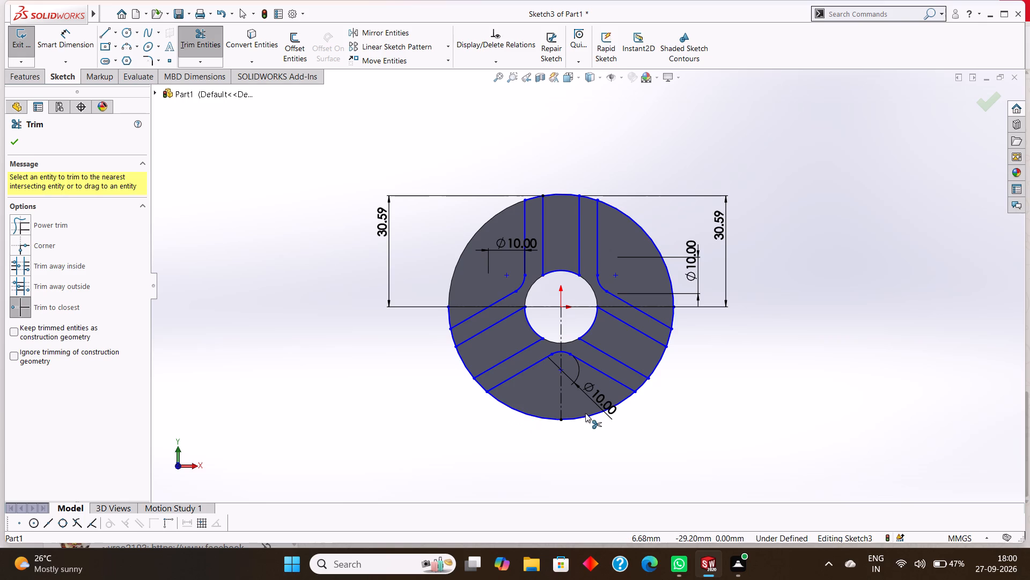
scroll(583, 420, "down", 1)
left_click(521, 407)
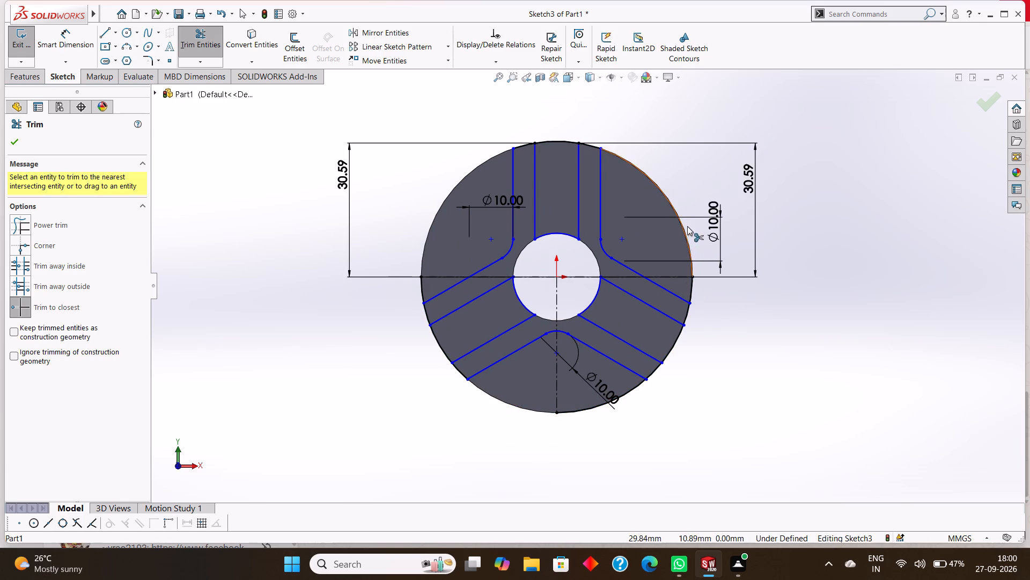
left_click(648, 174)
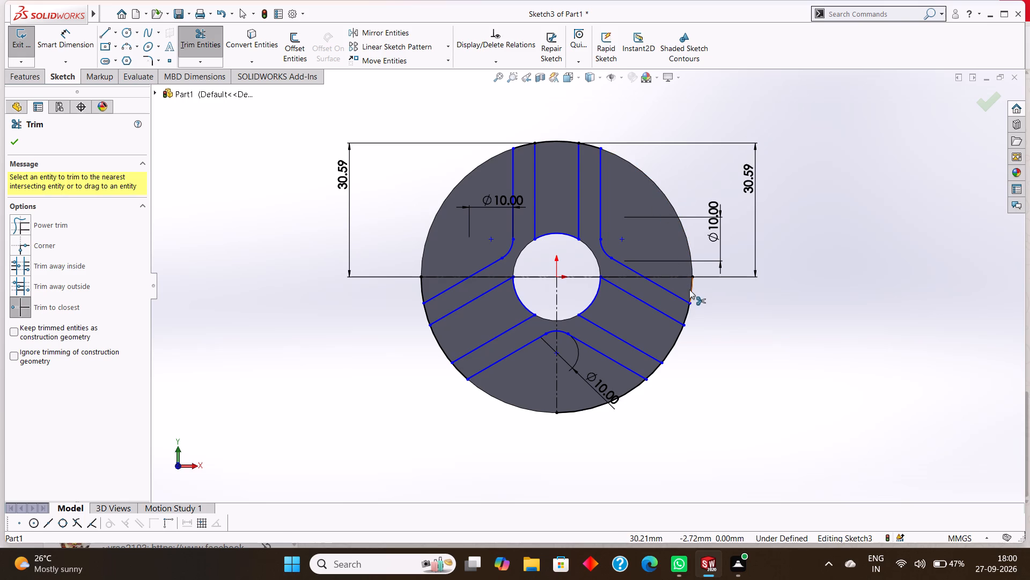
left_click(693, 289)
scroll(690, 278, "down", 5)
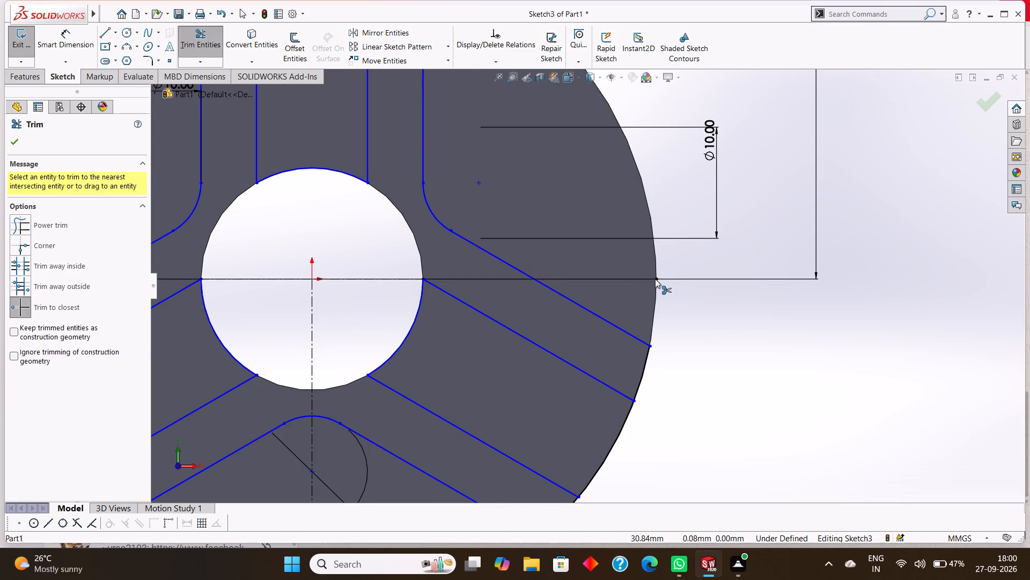
scroll(655, 279, "up", 5)
scroll(489, 282, "up", 3)
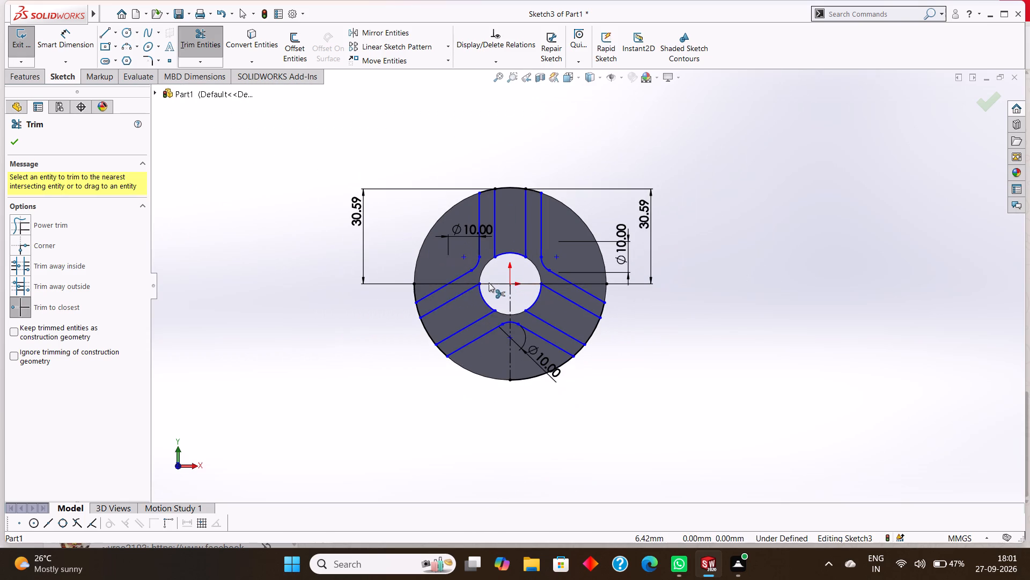
scroll(445, 282, "up", 1)
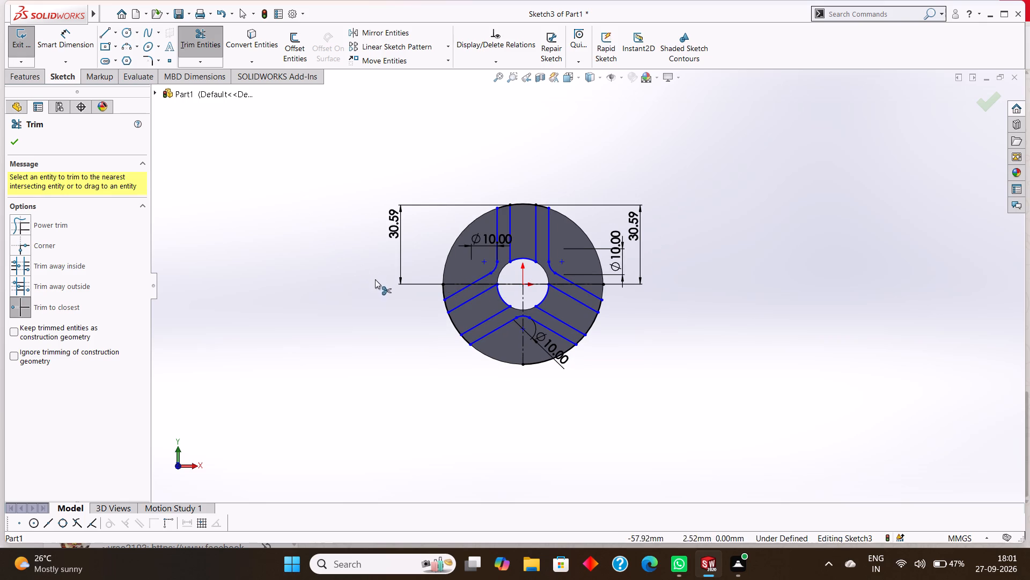
left_click(9, 145)
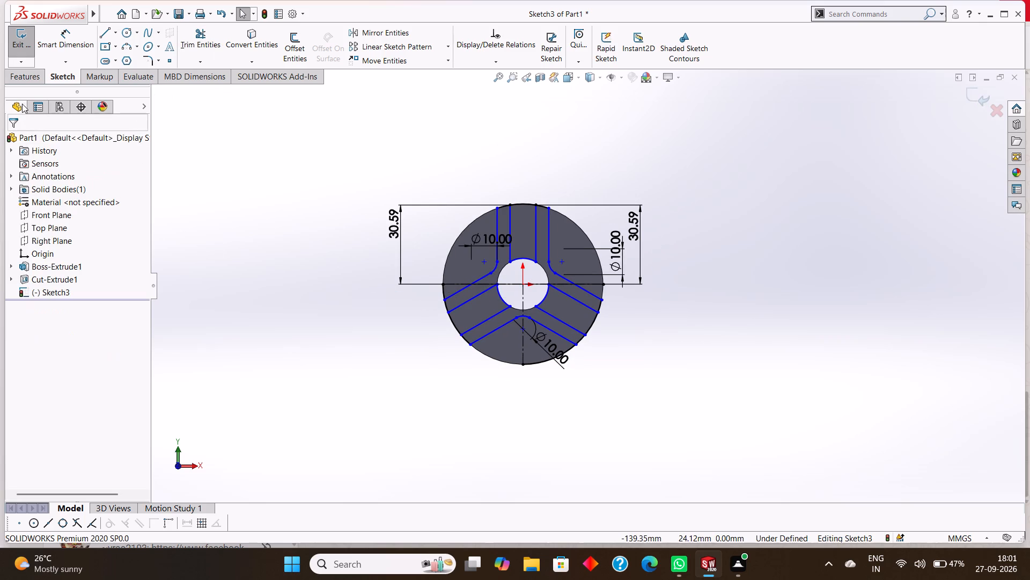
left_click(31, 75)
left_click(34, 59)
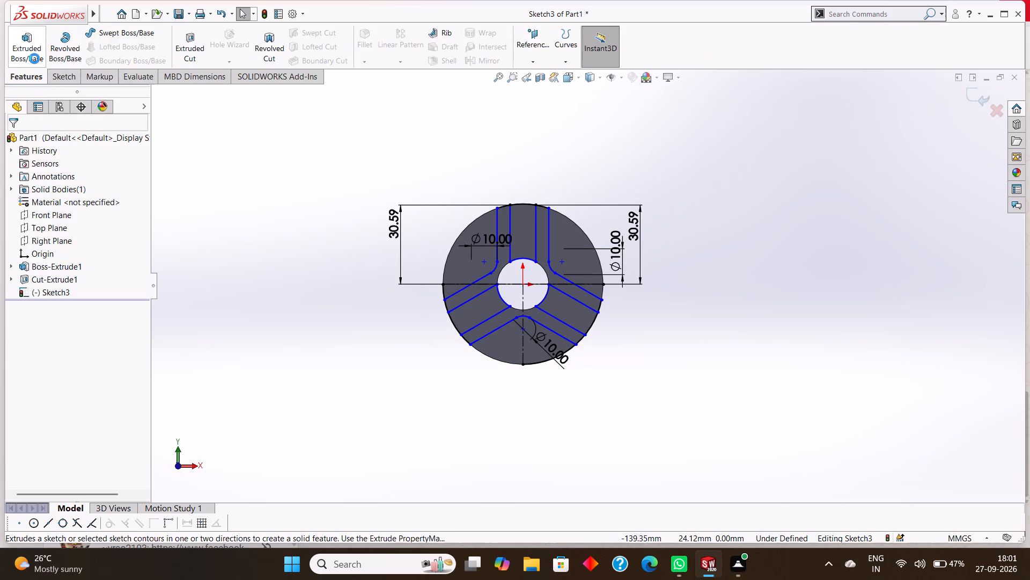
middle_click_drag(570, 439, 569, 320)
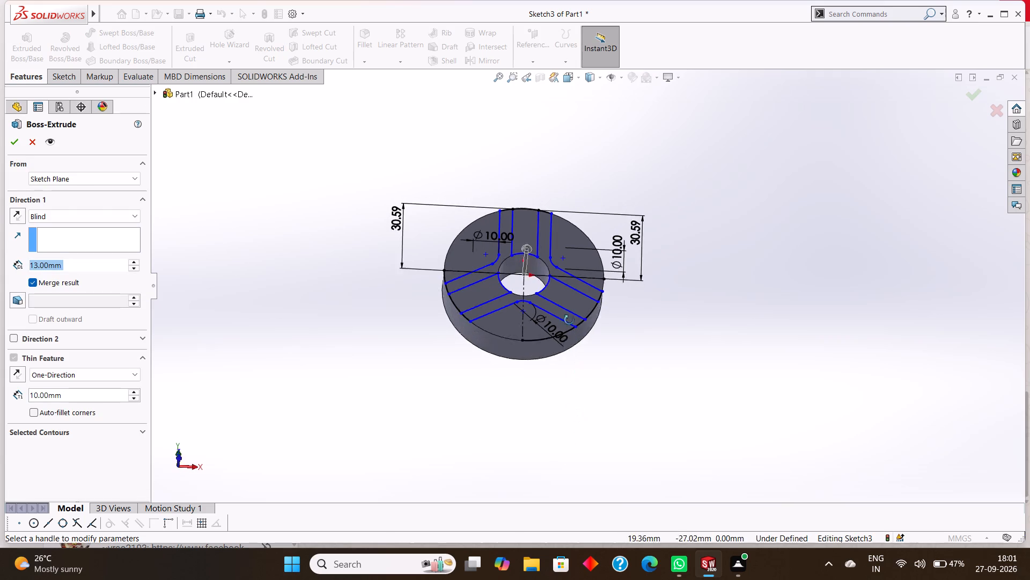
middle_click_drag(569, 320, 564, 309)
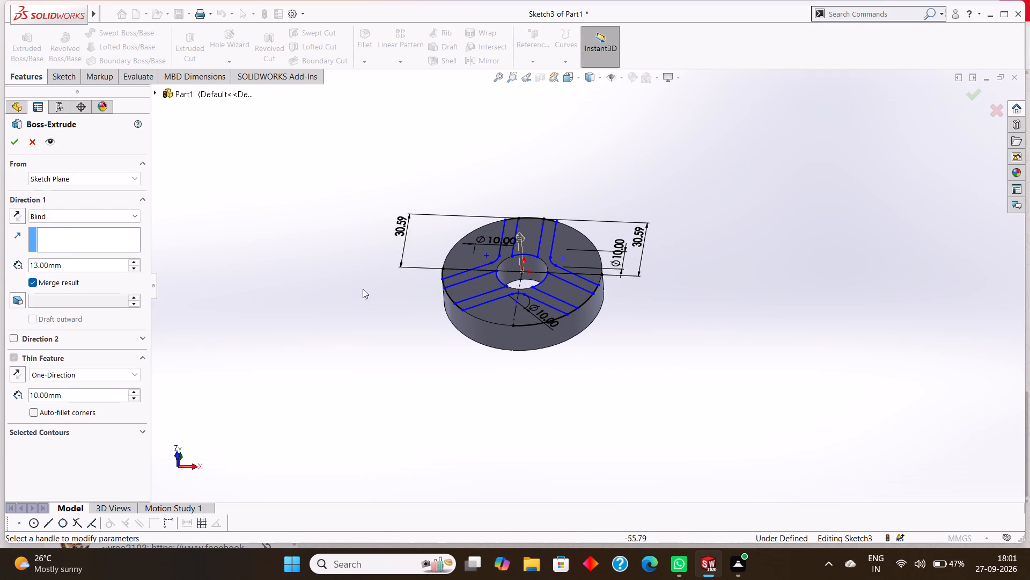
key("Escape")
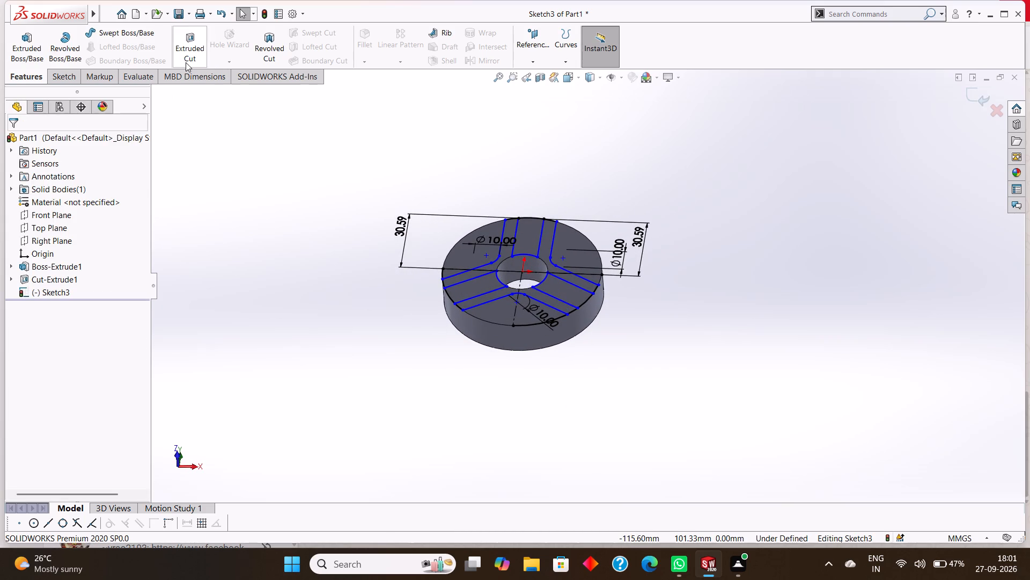
Trim to closest the outer circle's remaining bottom arc between the vertical centreline and the lower-right arm.
left_click(66, 76)
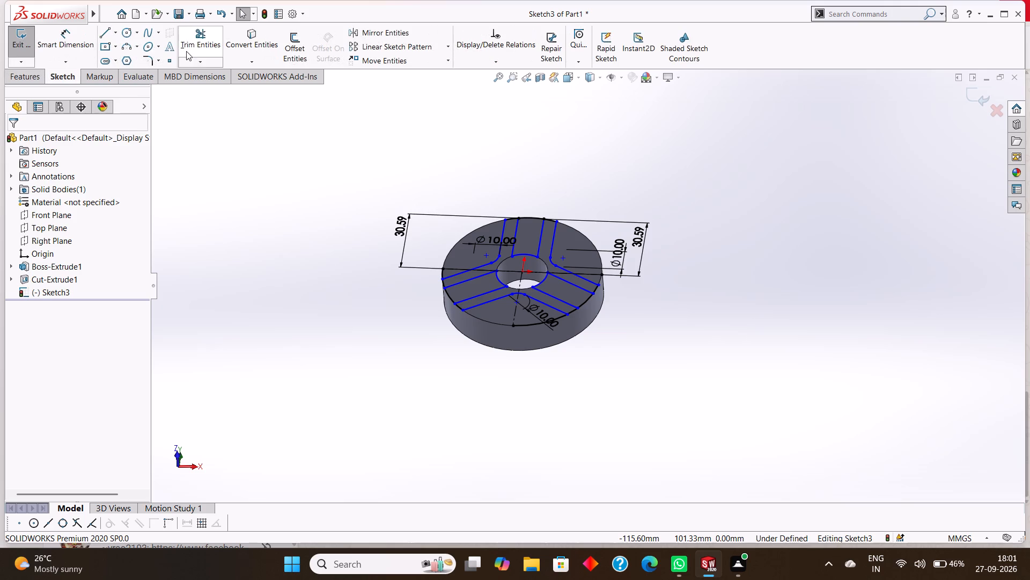
left_click(201, 46)
scroll(526, 338, "down", 3)
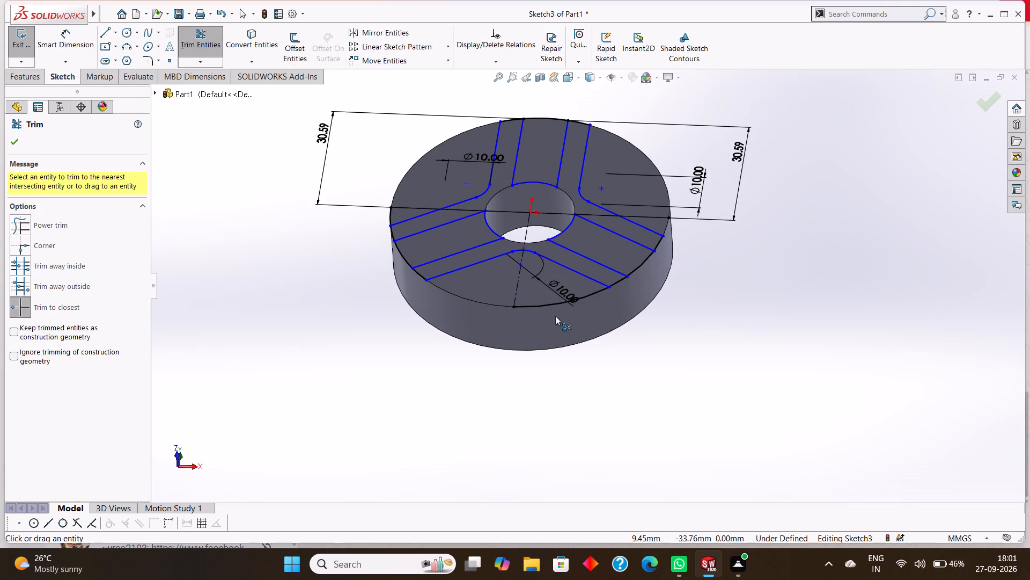
left_click(556, 303)
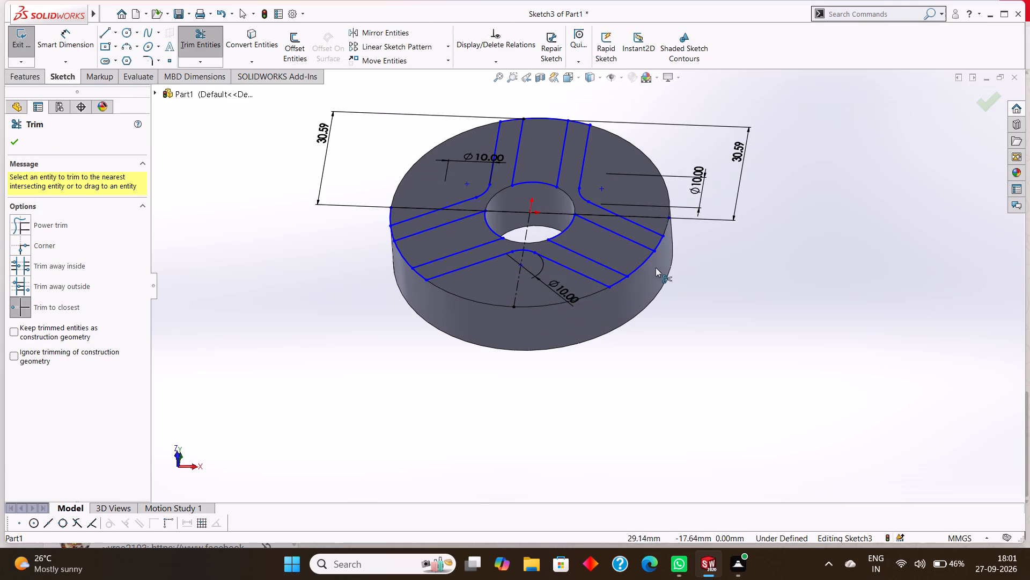
Trim to closest the horizontal centreline through the origin and the vertical centreline running down from it.
scroll(680, 221, "down", 4)
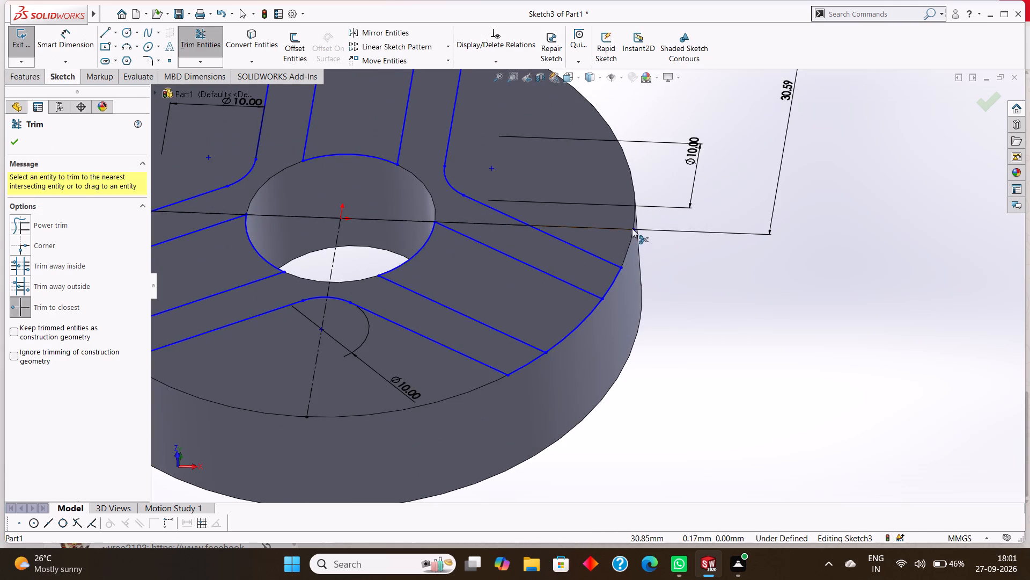
left_click(597, 227)
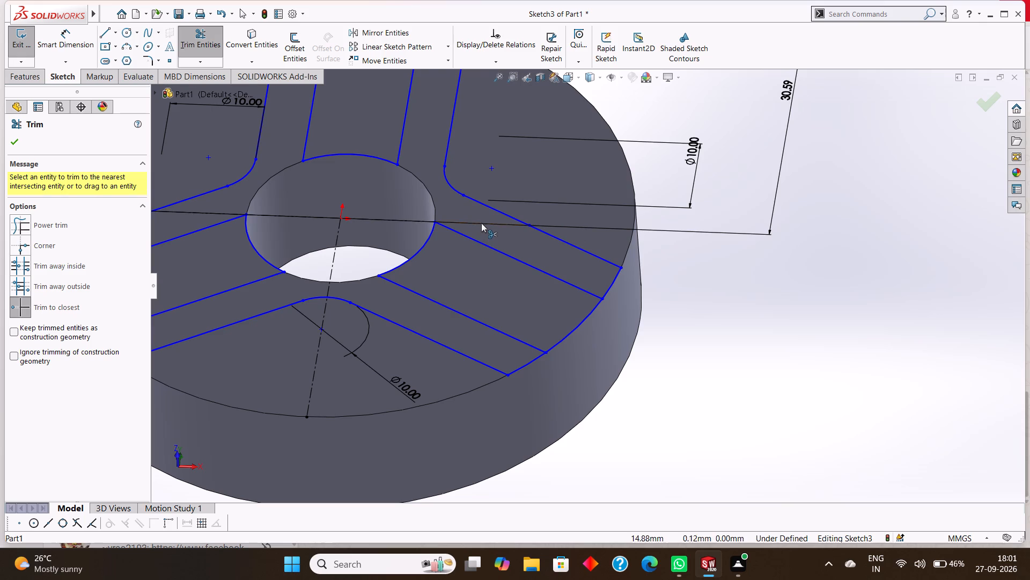
left_click(482, 222)
scroll(483, 222, "up", 3)
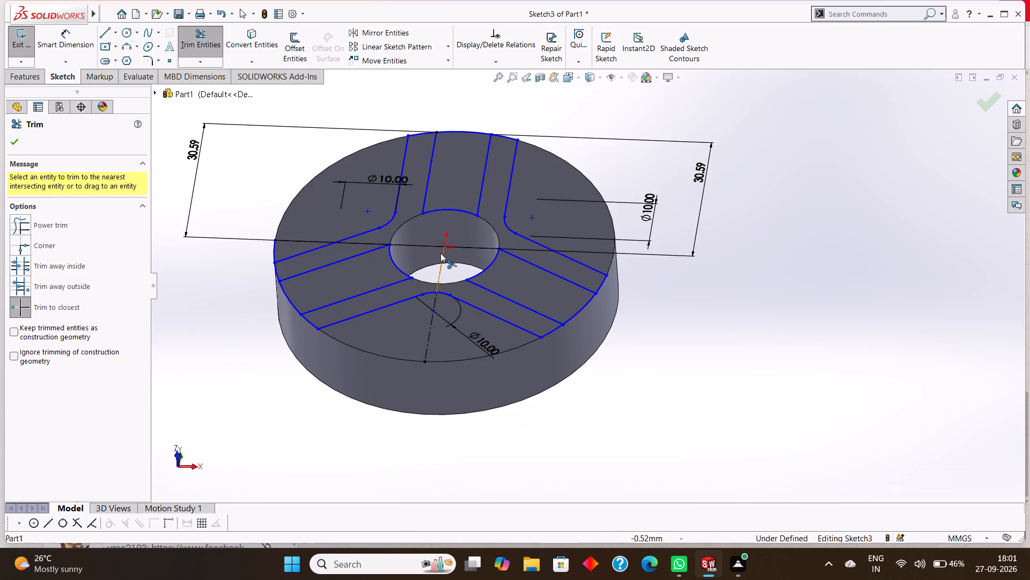
left_click(440, 253)
left_click(431, 327)
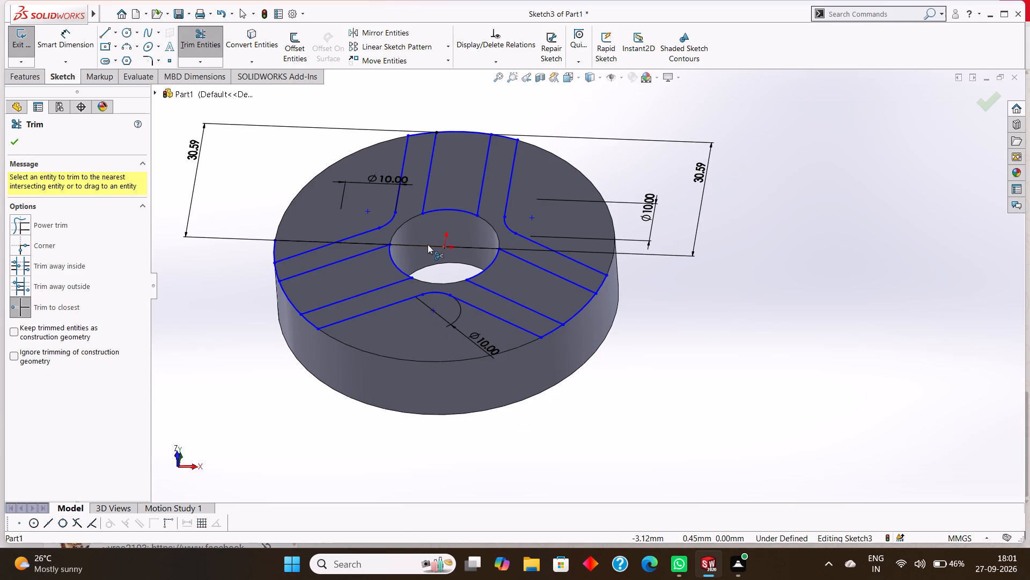
left_click(428, 243)
scroll(430, 246, "up", 2)
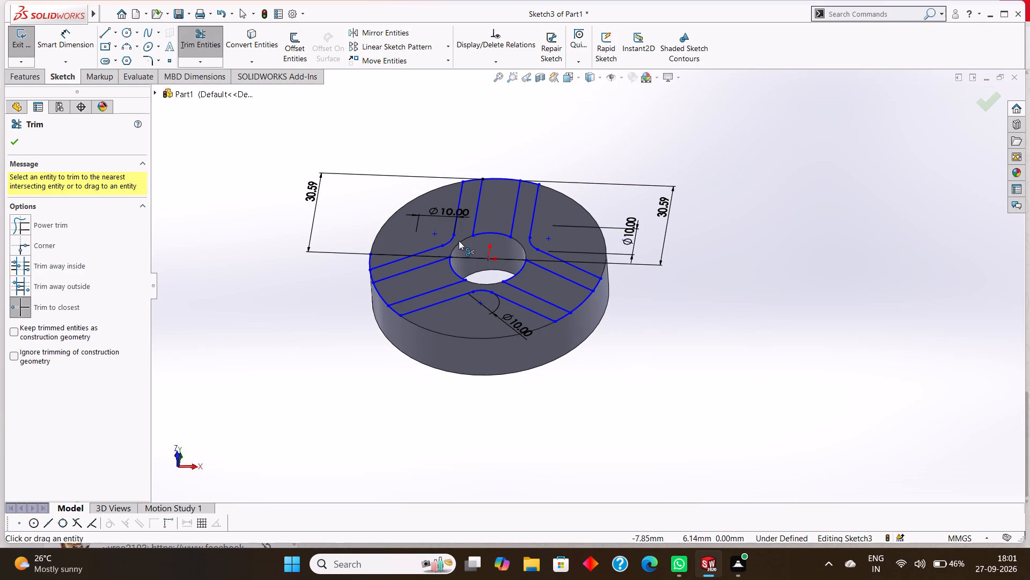
left_click(17, 137)
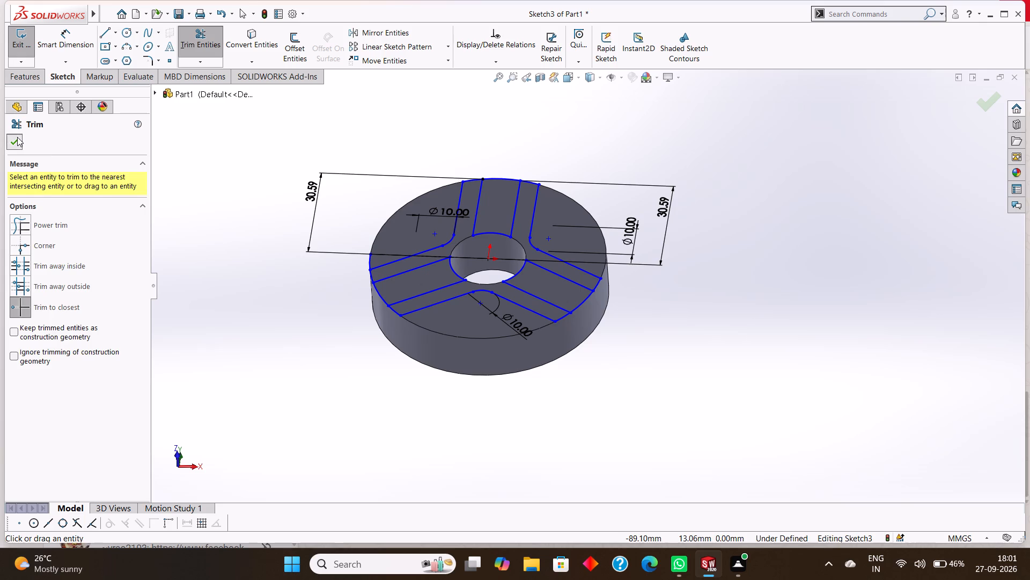
Extrude the three V-shaped wall contours between the hole and the outer edge as a blind 19 mm boss.
left_click(24, 80)
left_click(22, 55)
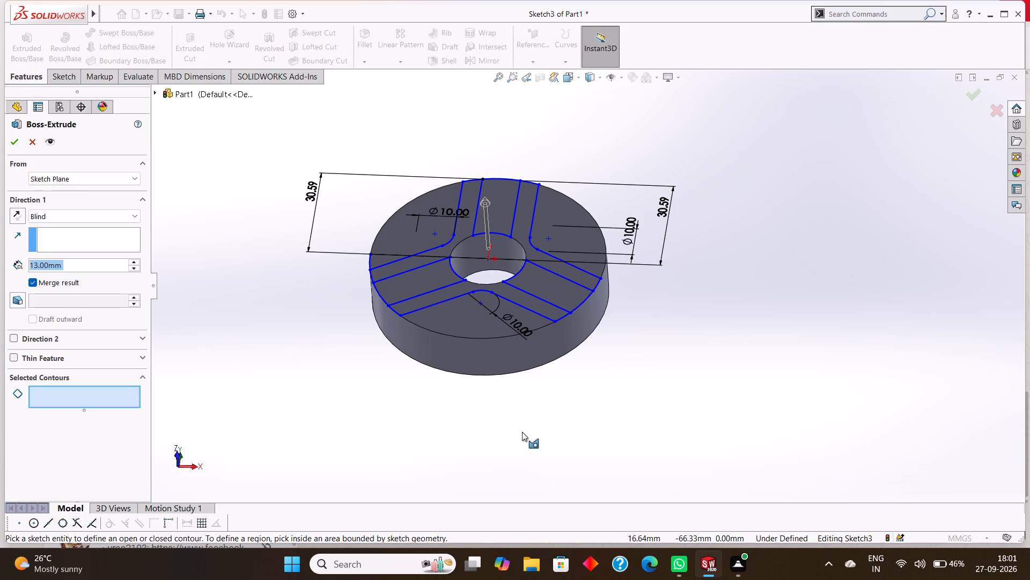
middle_click_drag(524, 432, 514, 500)
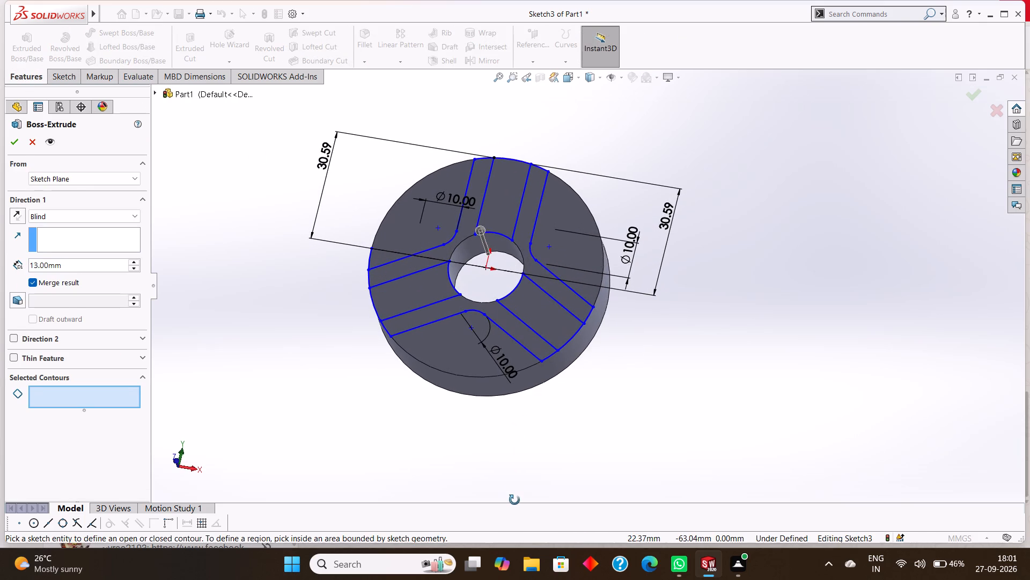
middle_click_drag(514, 500, 520, 503)
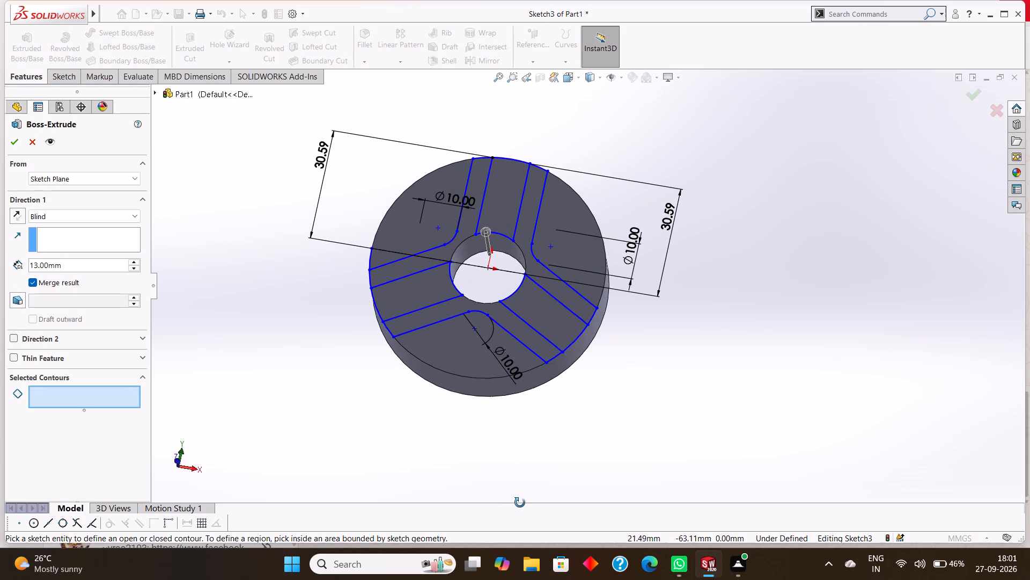
middle_click_drag(520, 503, 520, 503)
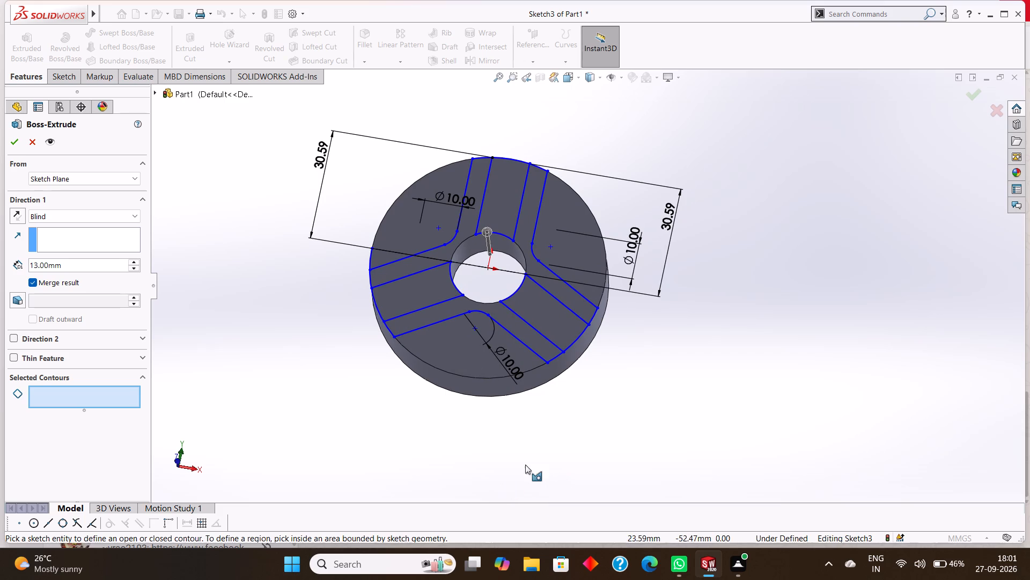
left_click(69, 262)
left_click_drag(89, 265, 83, 265)
left_click_drag(83, 265, 18, 249)
type("19")
key("Return")
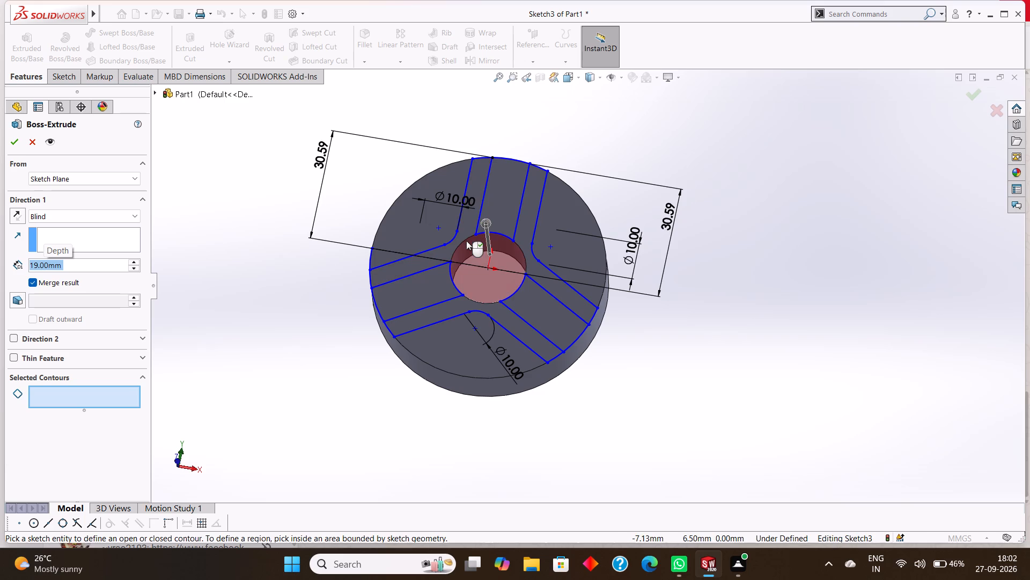
left_click(466, 224)
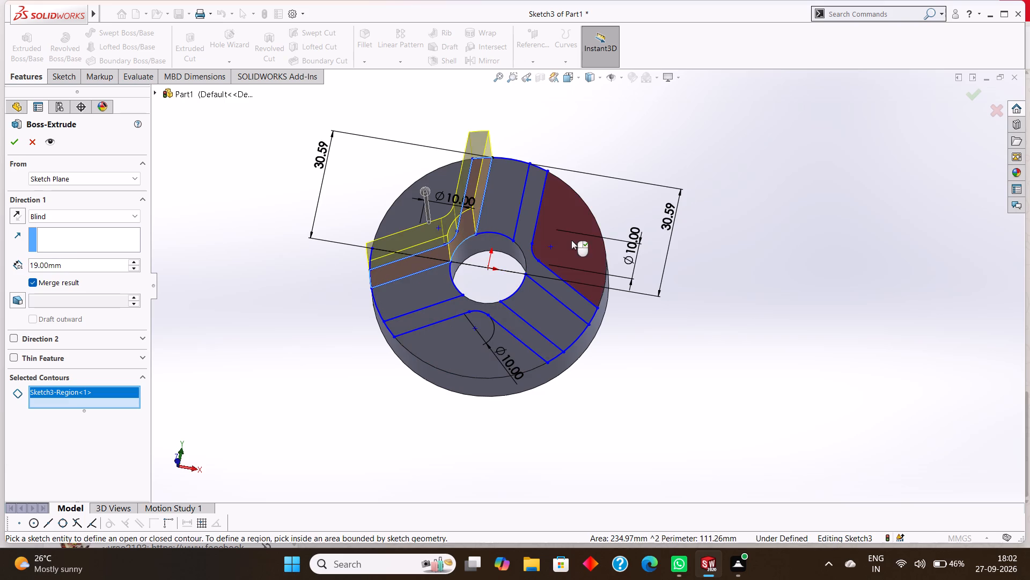
left_click(531, 202)
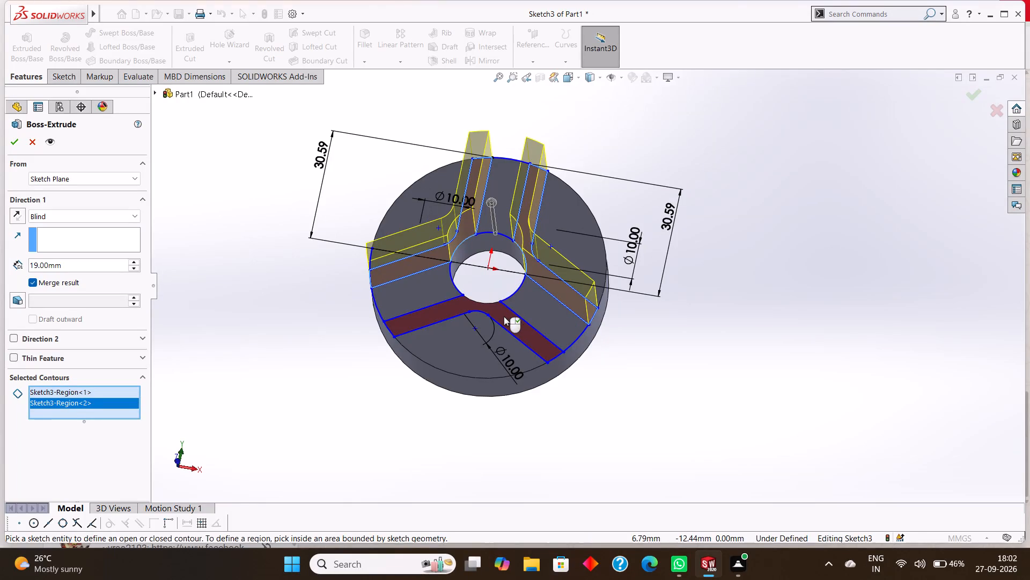
left_click(504, 316)
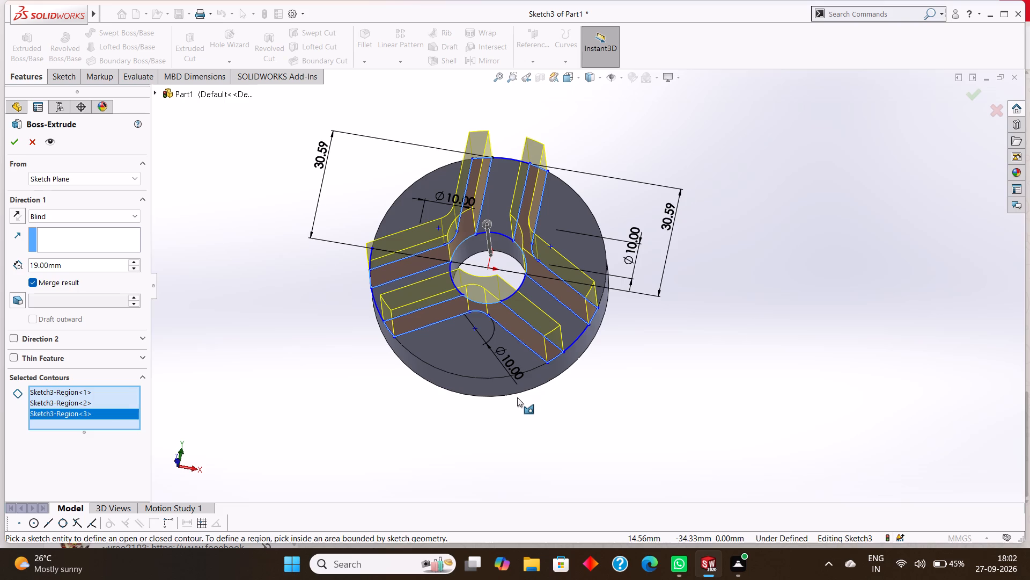
left_click(14, 144)
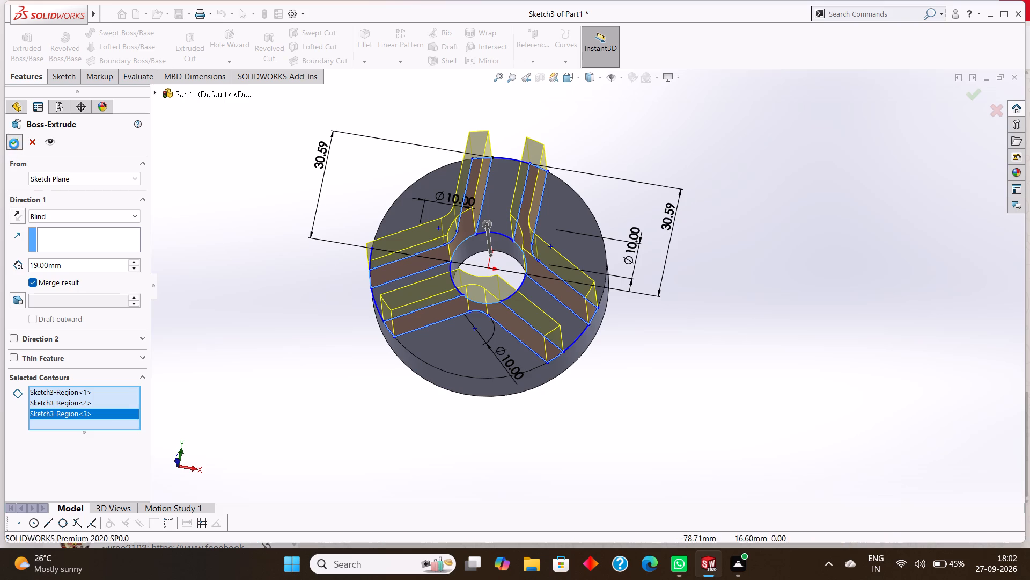
Examine the extruded V-shaped walls on the disc from several angles.
left_click(750, 317)
middle_click_drag(748, 327, 749, 323)
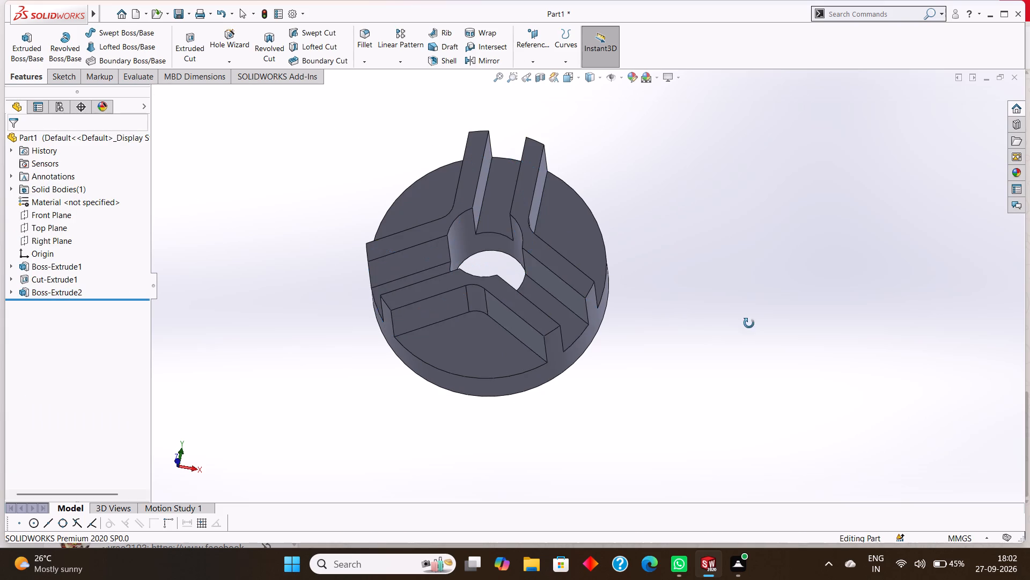
middle_click_drag(749, 323, 717, 373)
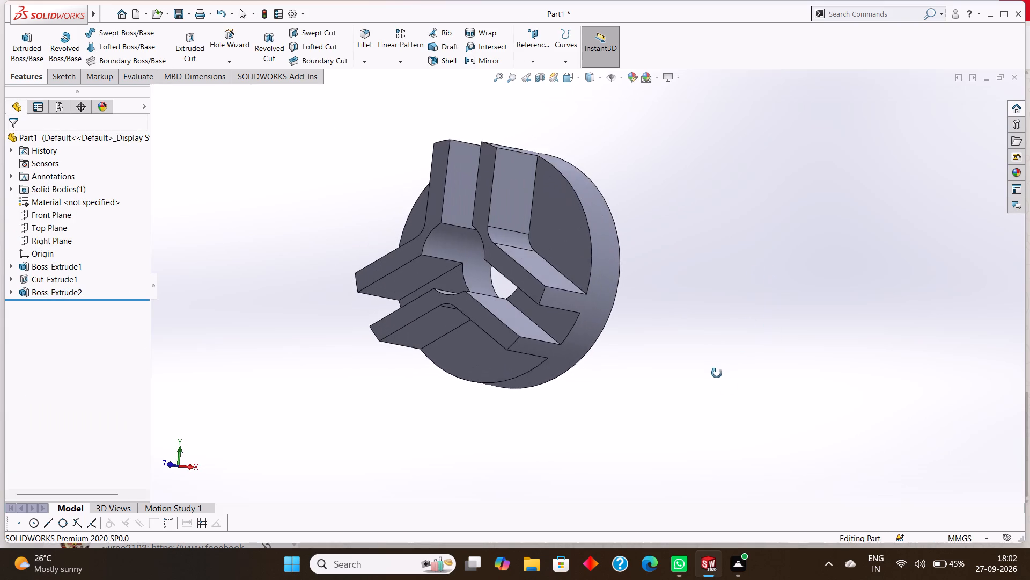
middle_click_drag(717, 373, 768, 308)
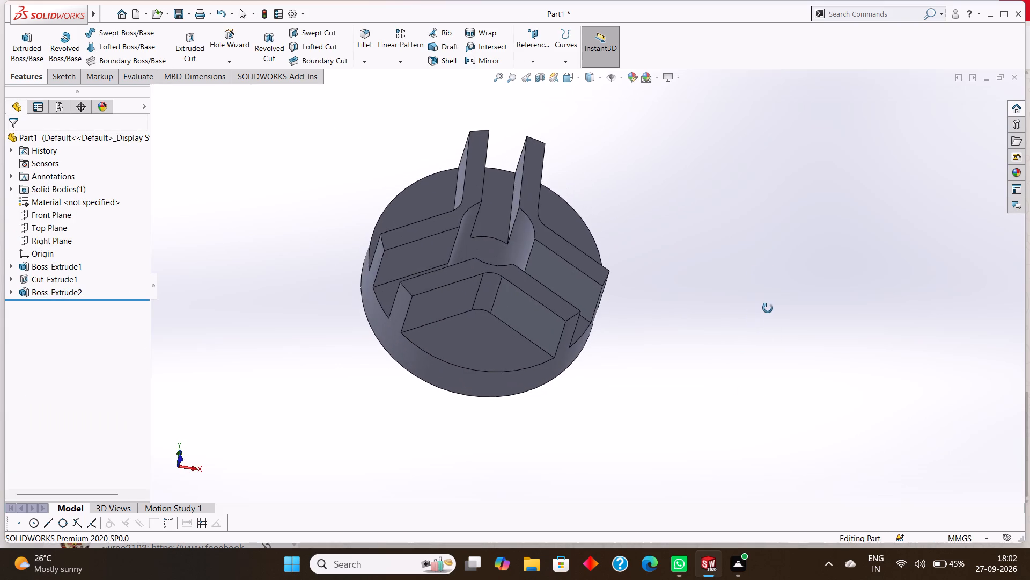
middle_click_drag(768, 308, 763, 336)
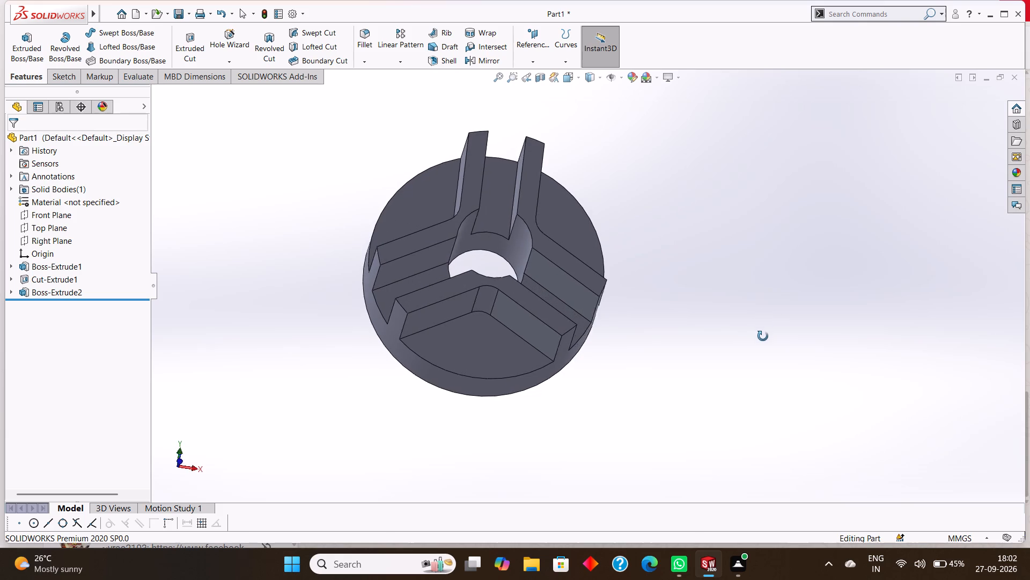
middle_click_drag(763, 336, 757, 260)
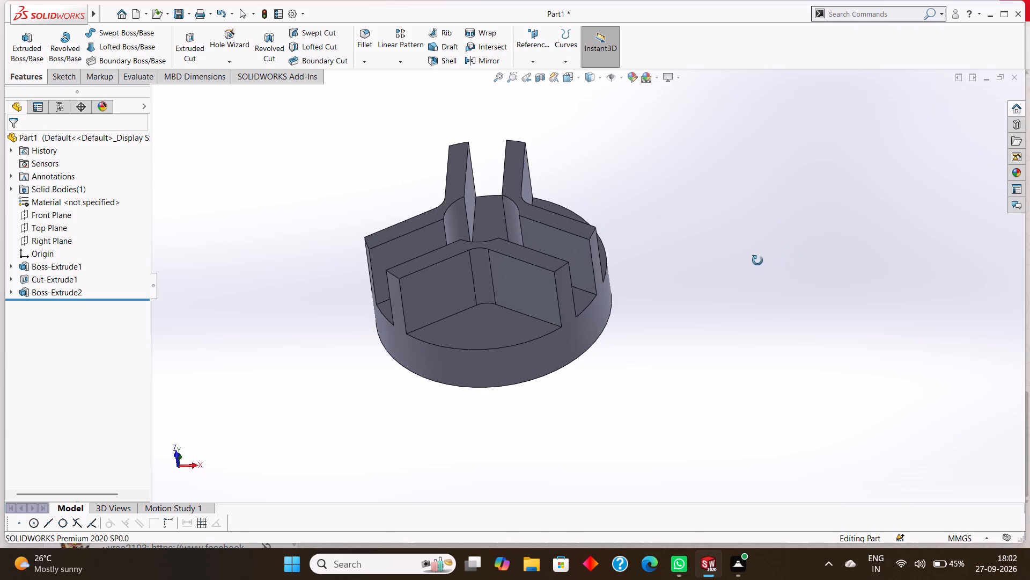
middle_click_drag(757, 260, 759, 262)
middle_click_drag(759, 262, 757, 275)
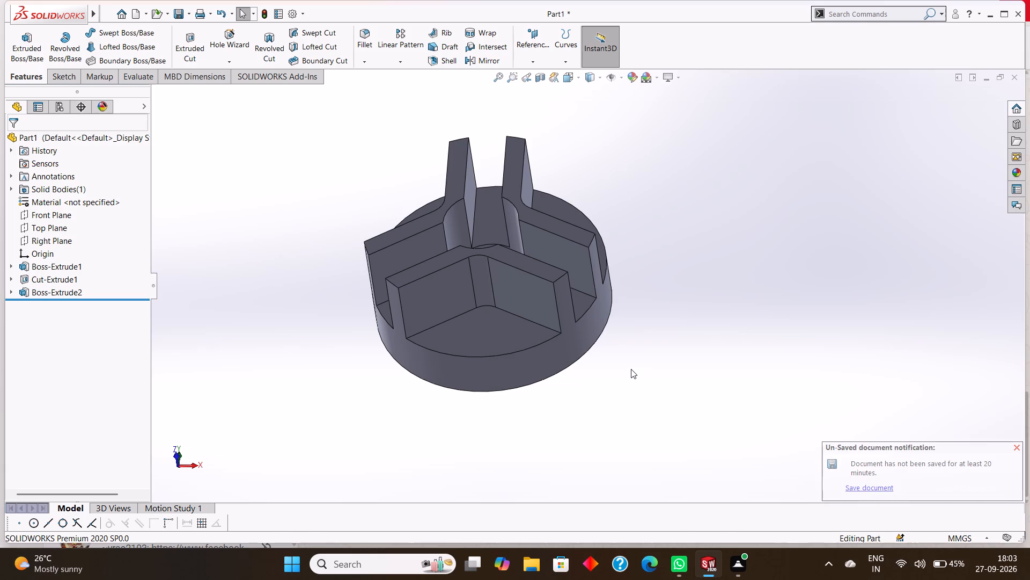
Open a sketch on the disc's flat face inside the lower V-shaped wall and view it face-on.
left_click(491, 329)
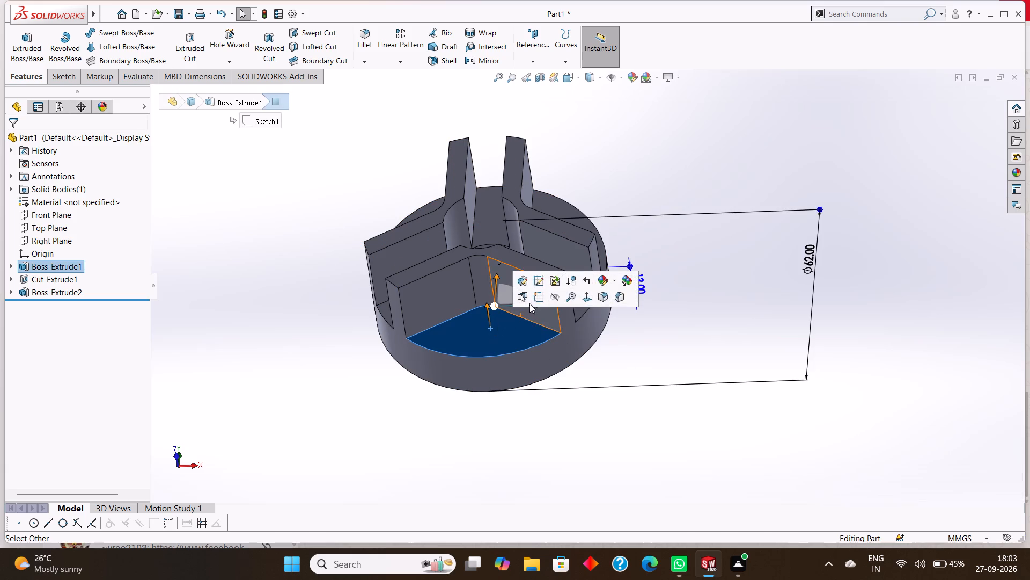
left_click(538, 298)
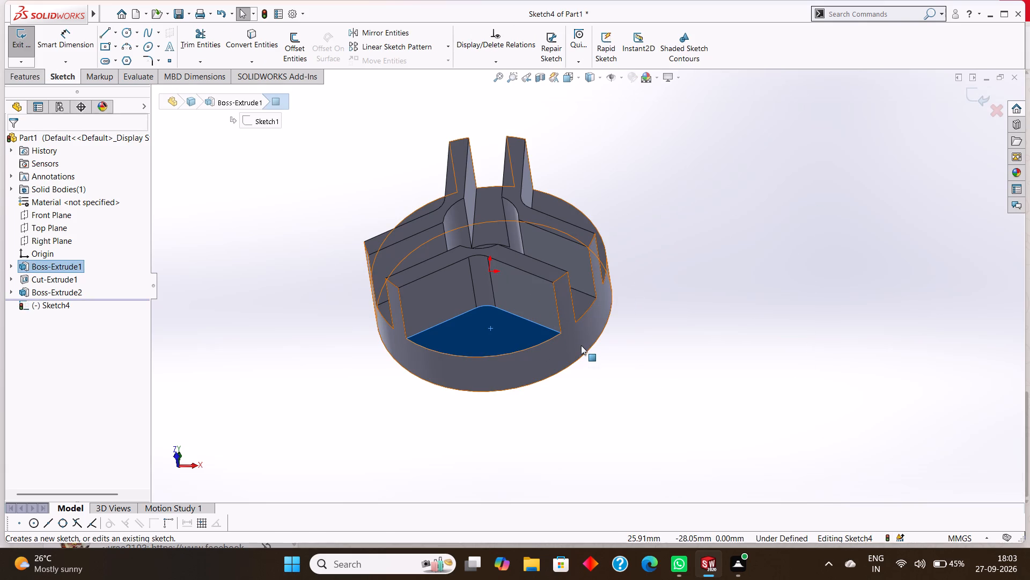
key("ctrl+8")
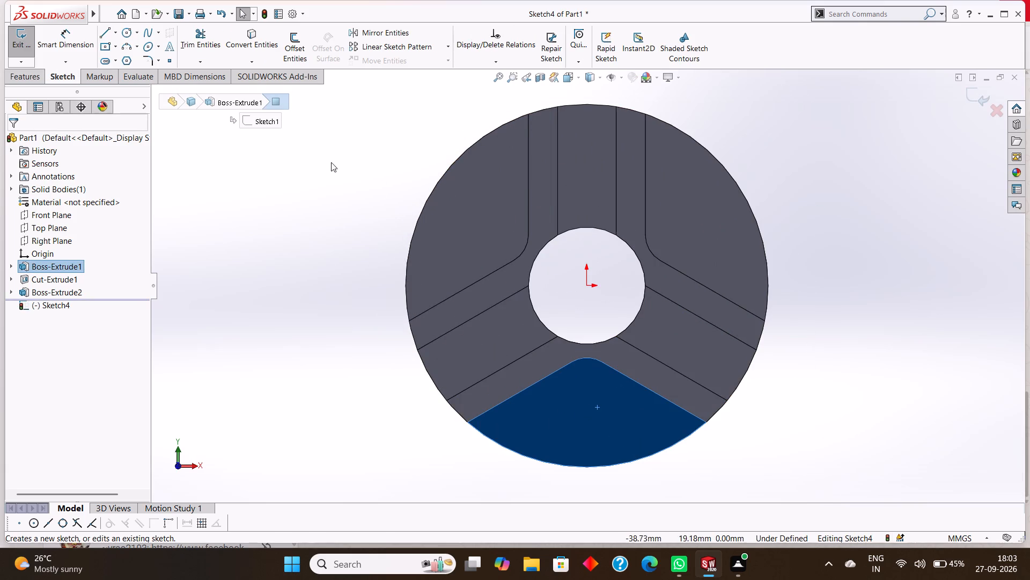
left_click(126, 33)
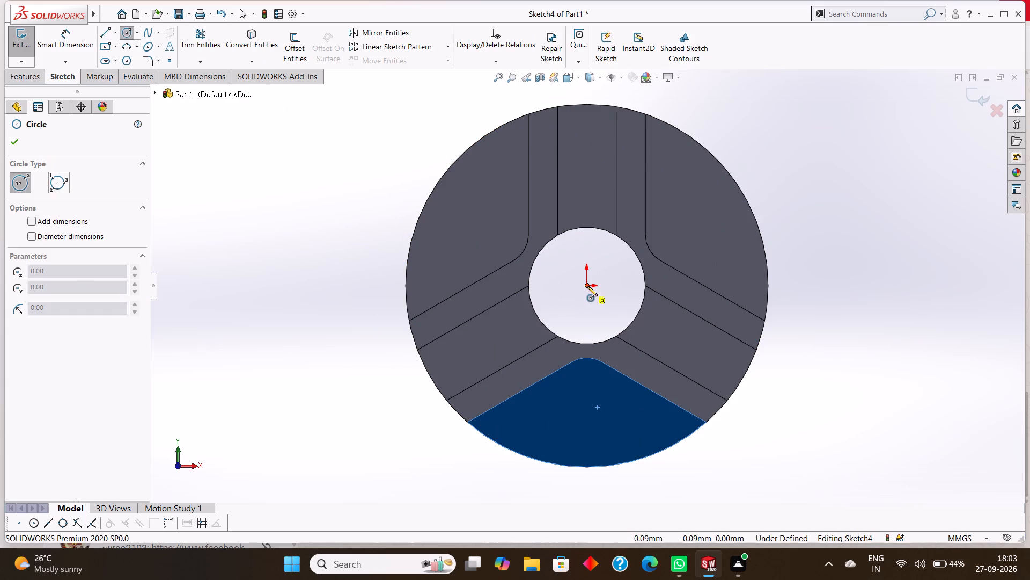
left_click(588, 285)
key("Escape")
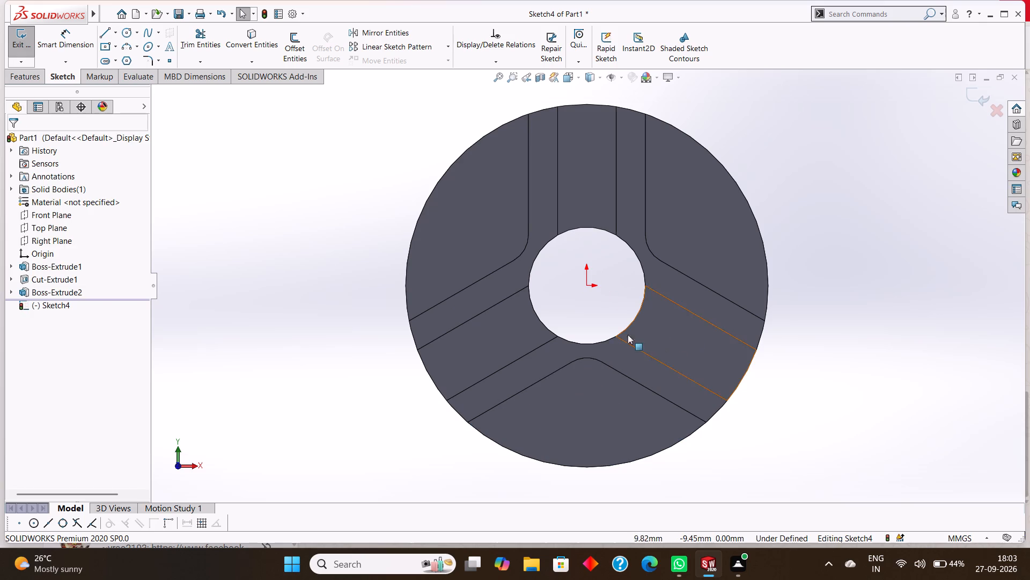
Sketch a circle of radius 20 mm centred on the origin.
left_click(126, 34)
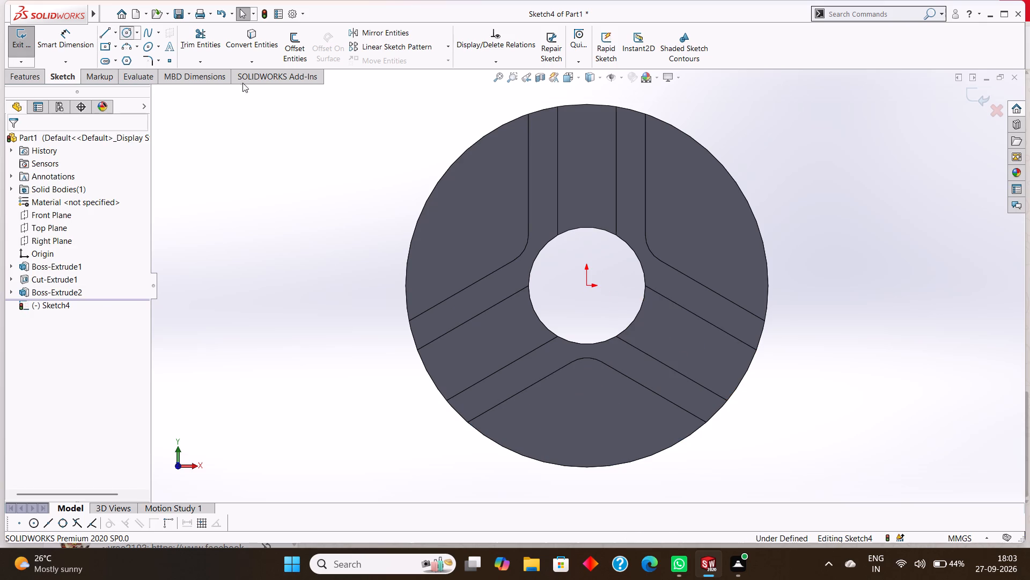
left_click(588, 287)
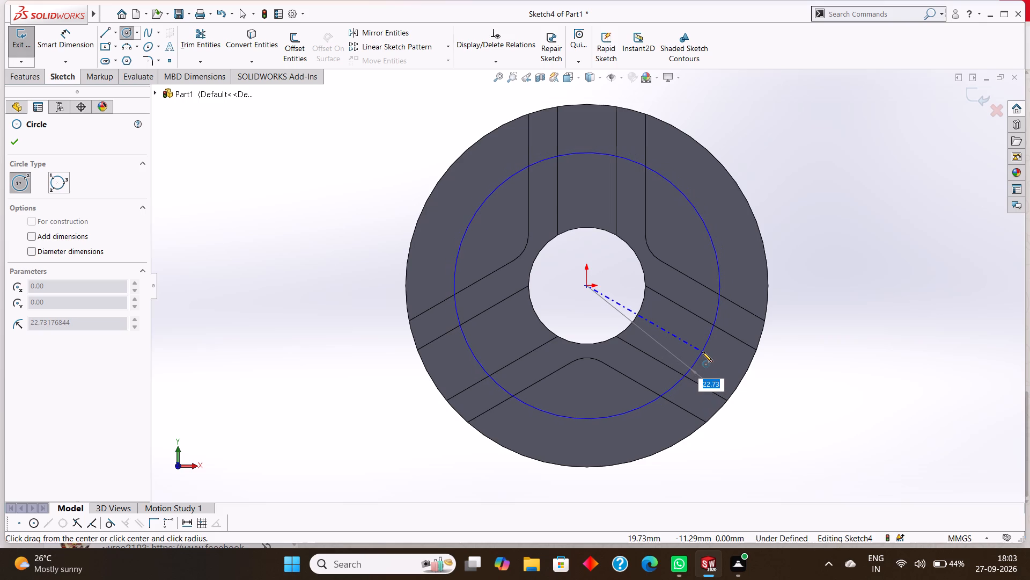
type("20")
key("Return")
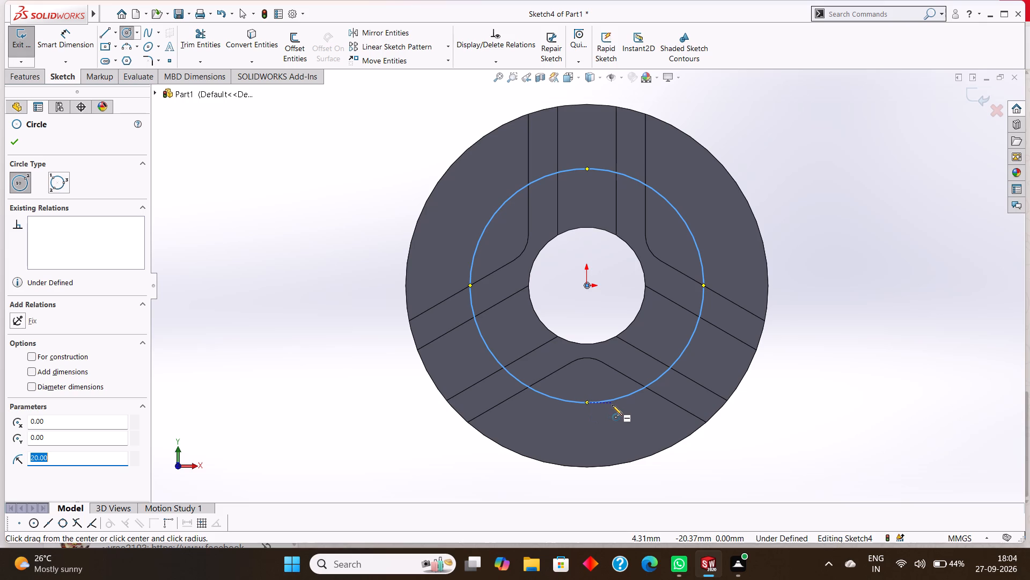
left_click(13, 143)
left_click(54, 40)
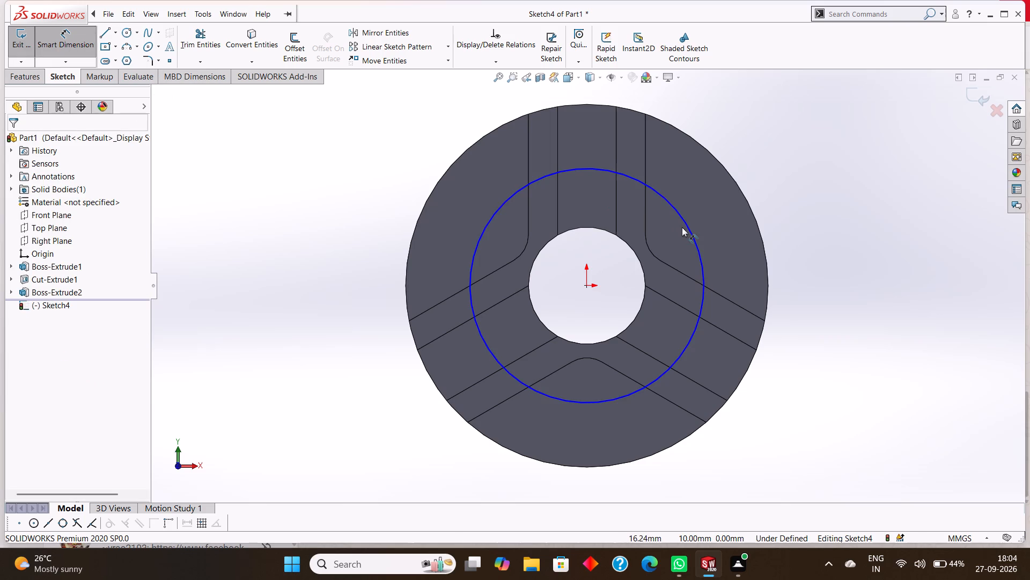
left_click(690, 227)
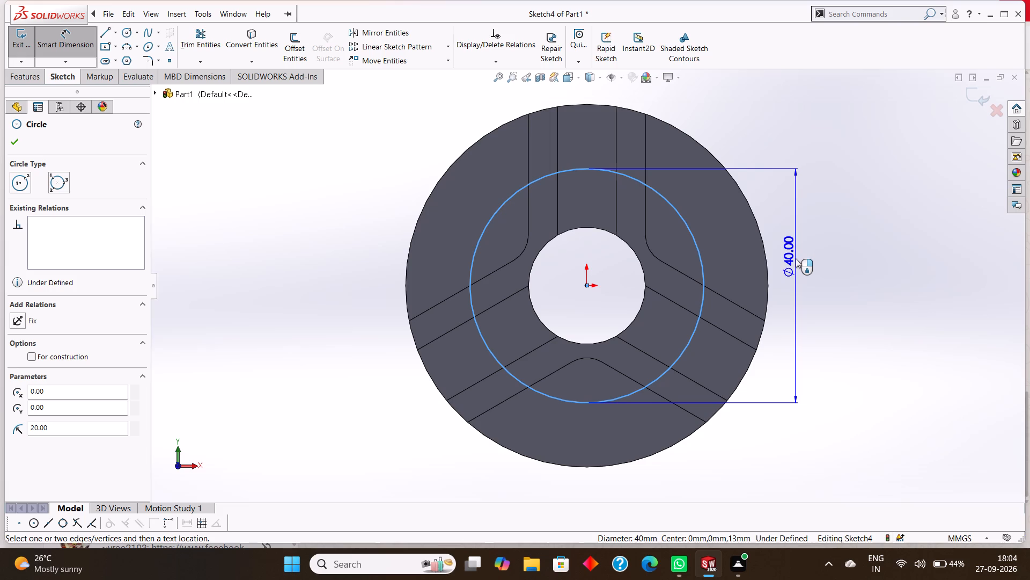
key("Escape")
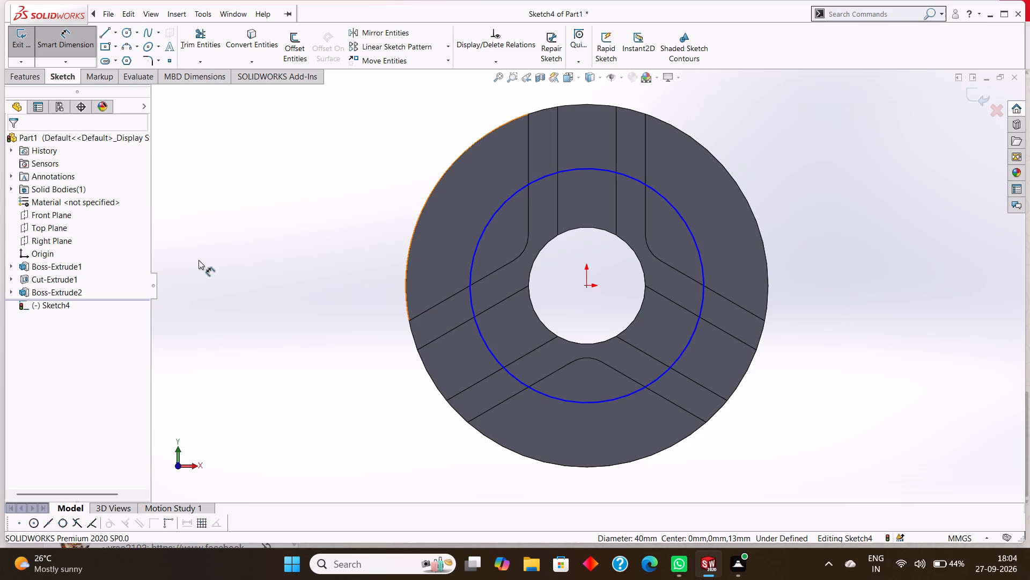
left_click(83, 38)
Draw a vertical centerline from the origin down to the disc's outer edge.
left_click(116, 36)
left_click(132, 64)
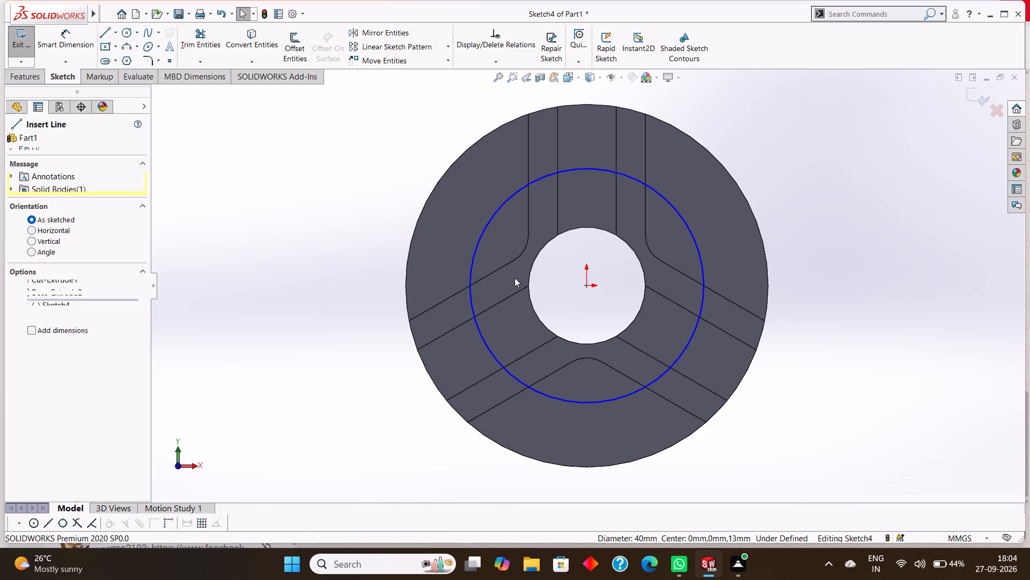
left_click(585, 285)
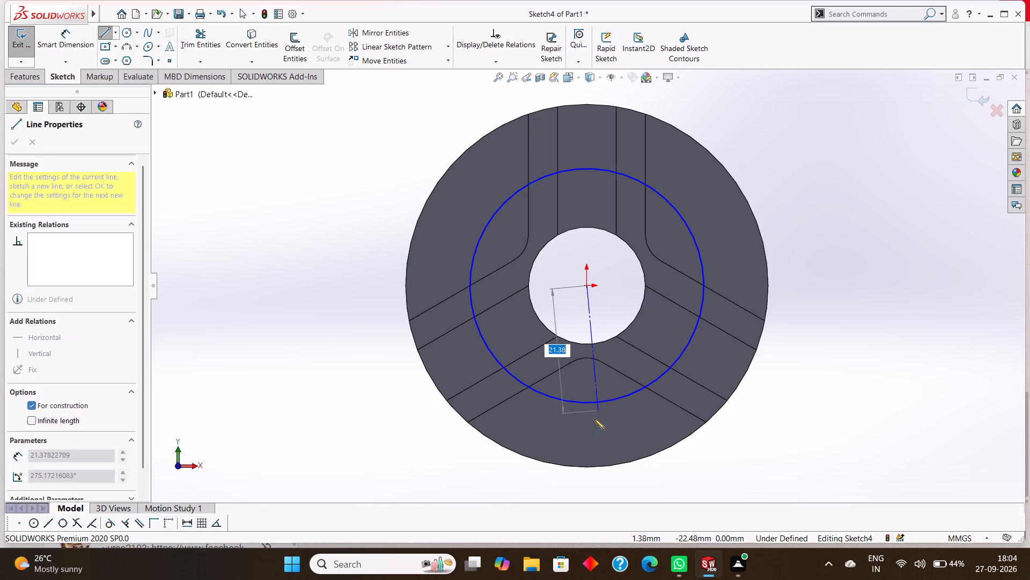
left_click(588, 467)
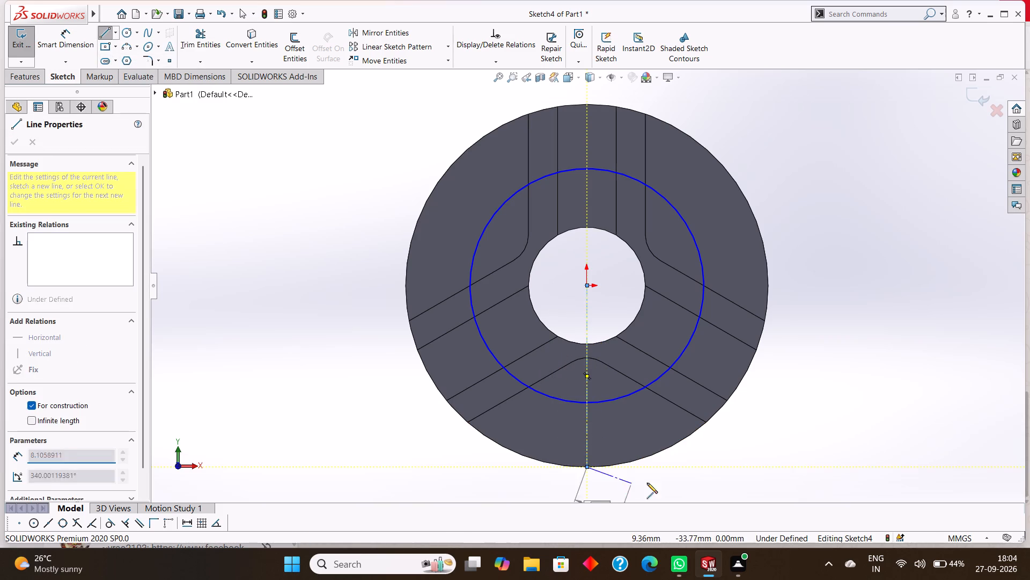
right_click(659, 478)
left_click(700, 450)
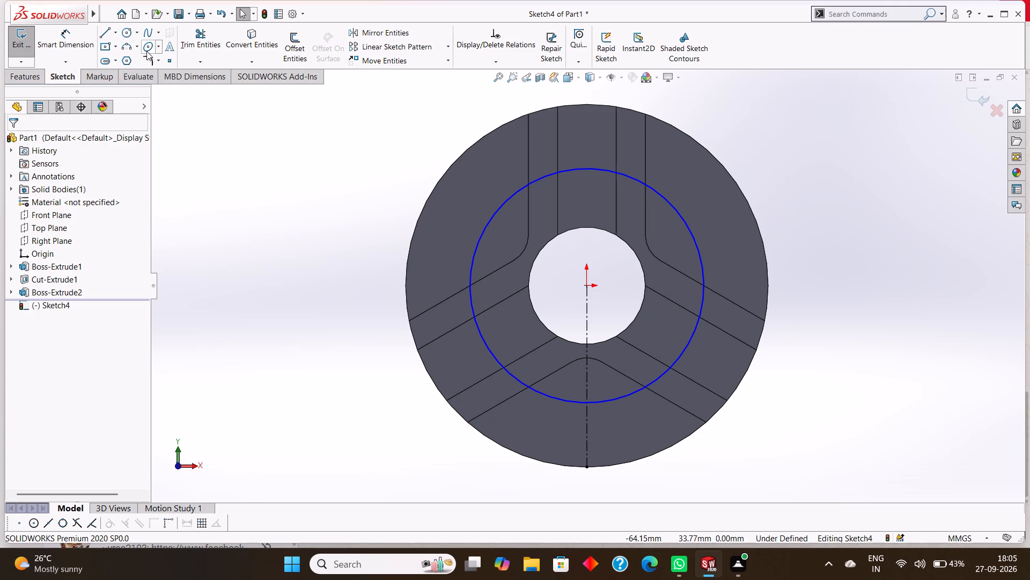
Dimension the sketched circle centred on the origin to a diameter of 50 mm.
left_click(84, 36)
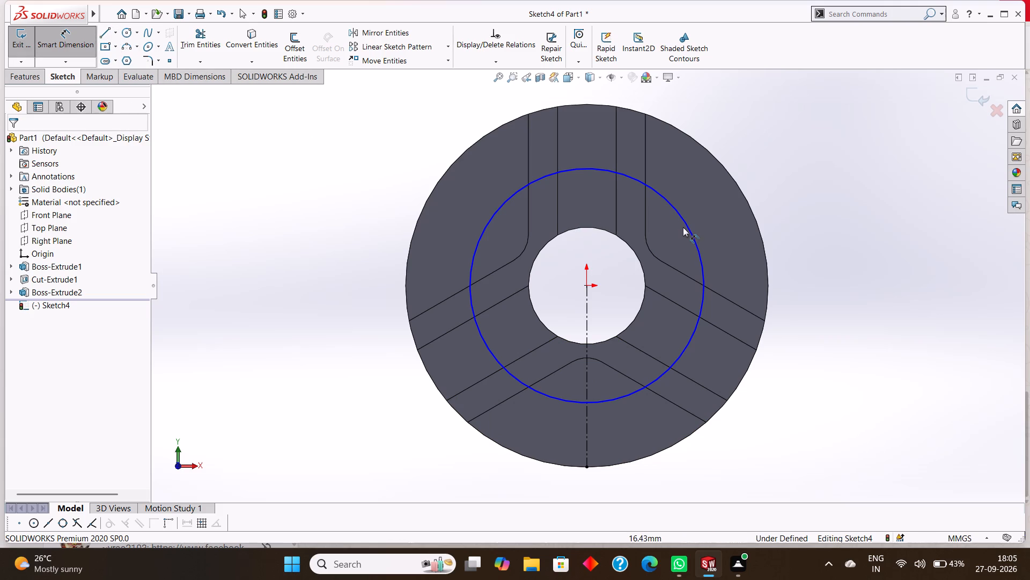
left_click(683, 223)
left_click(882, 276)
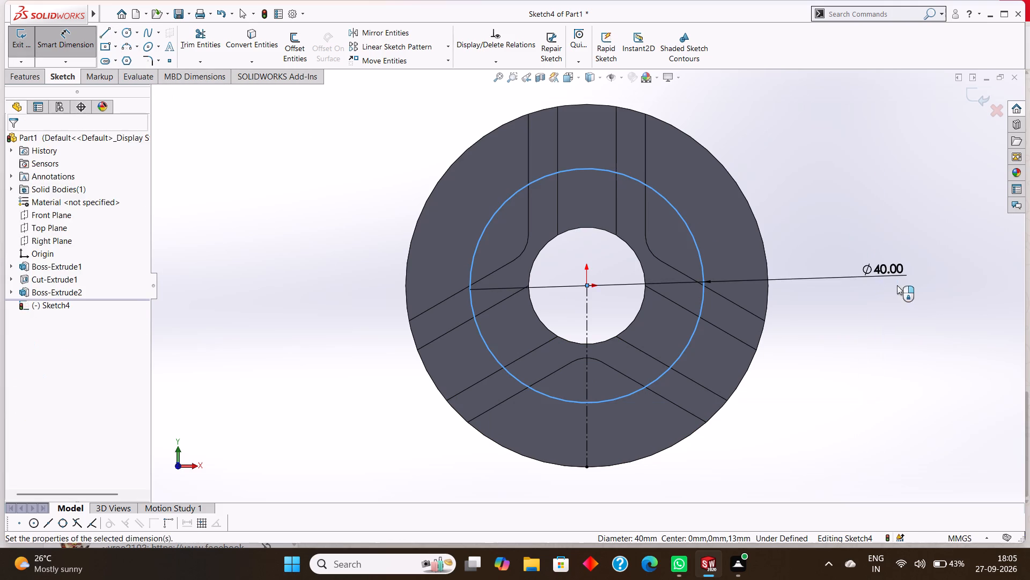
type("50")
key("Return")
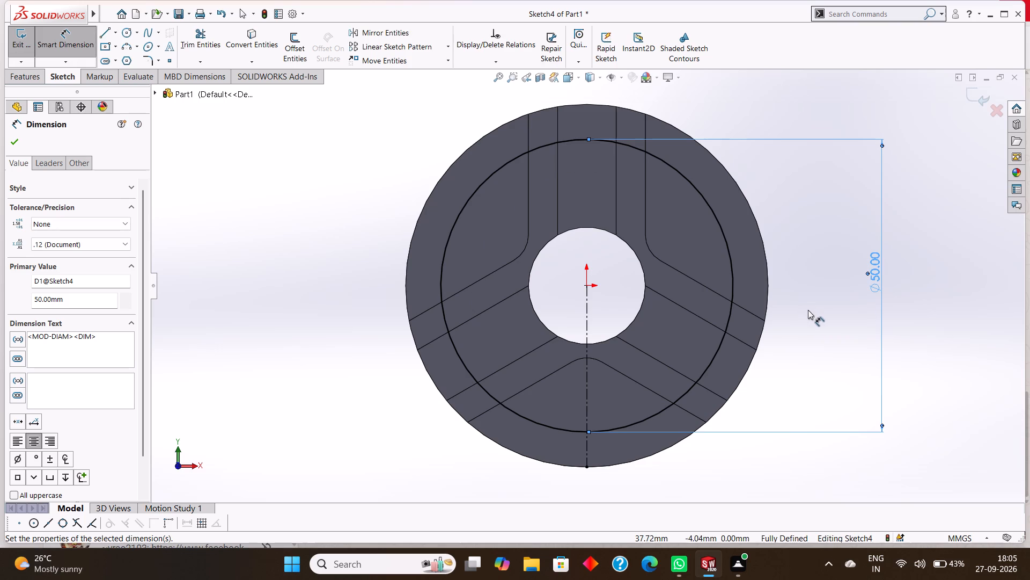
left_click(16, 144)
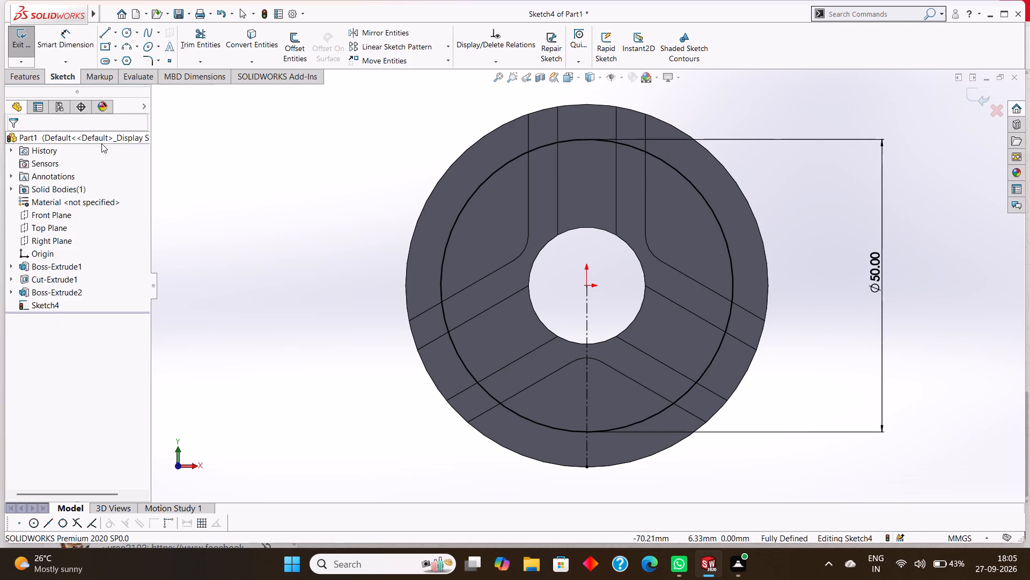
Convert the 50 mm circle to construction geometry.
right_click(488, 178)
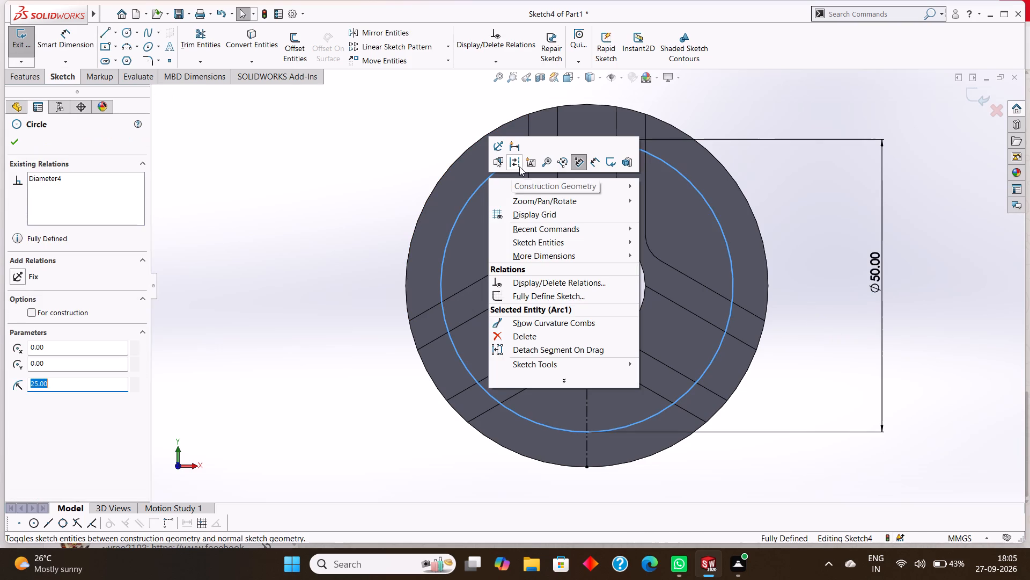
left_click(516, 162)
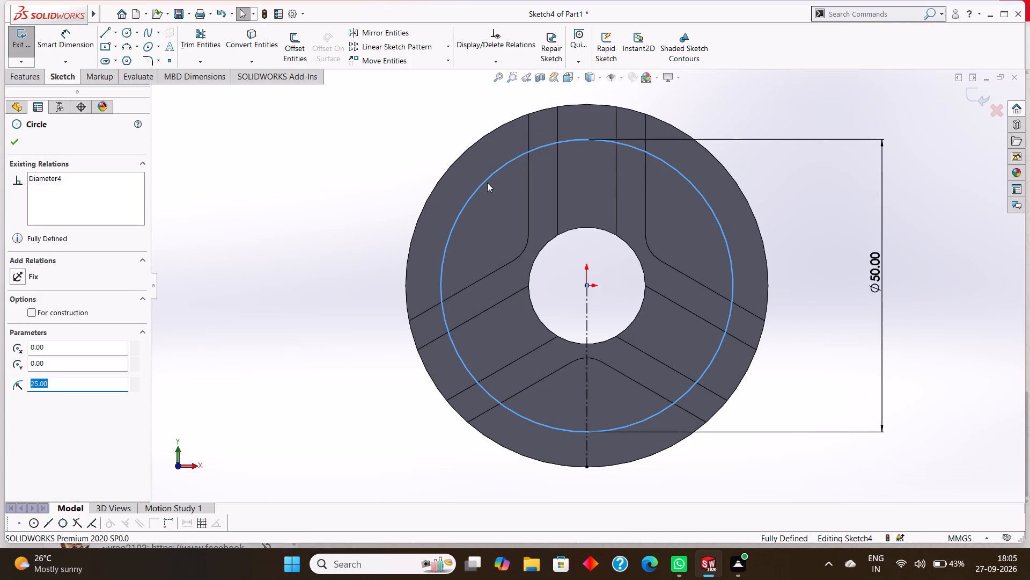
key("Escape")
key("Escape")
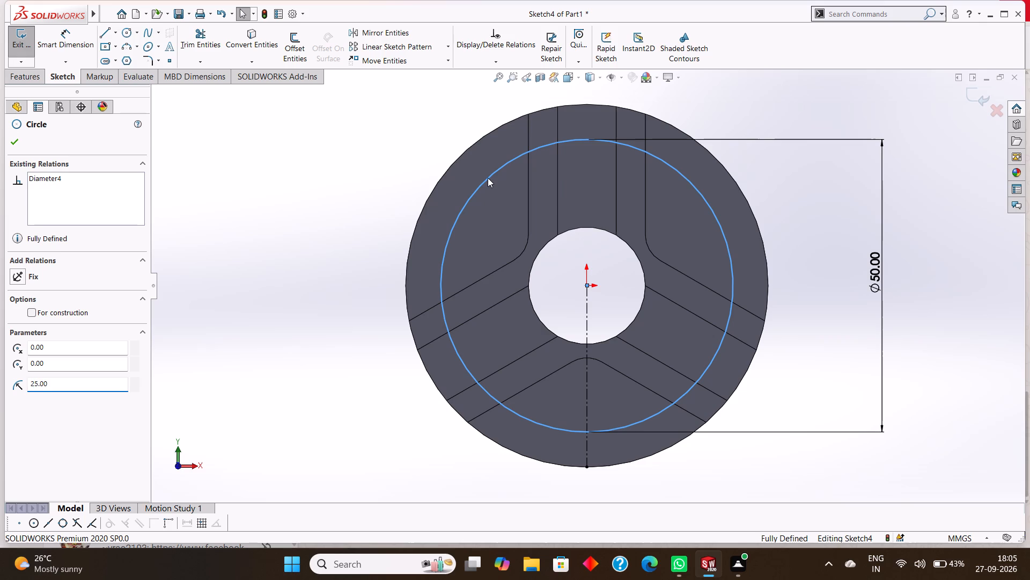
key("Escape")
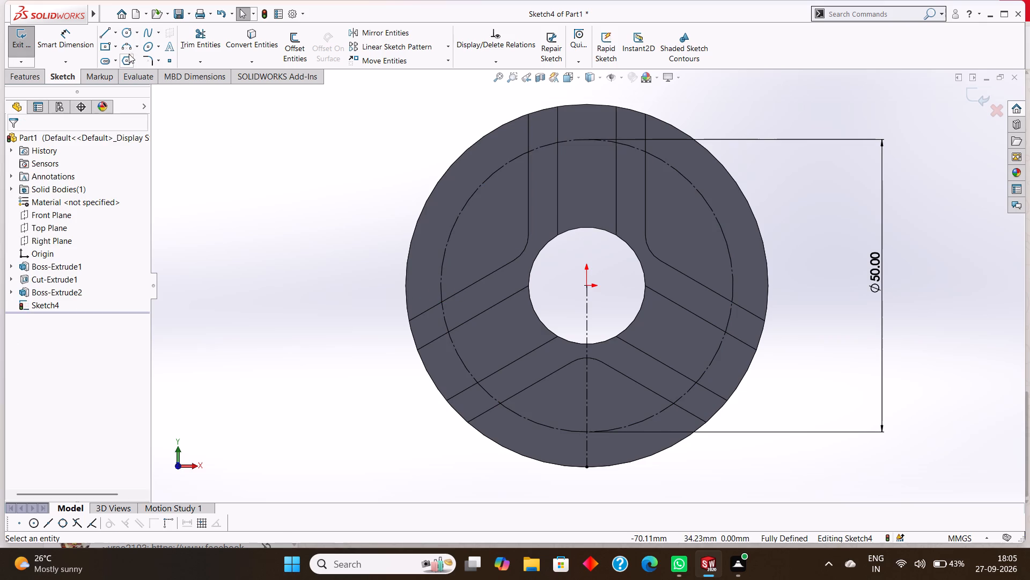
Draw a slanted centerline from the origin to the disc's lower-left outer edge, about 23° from the vertical centerline.
left_click(115, 32)
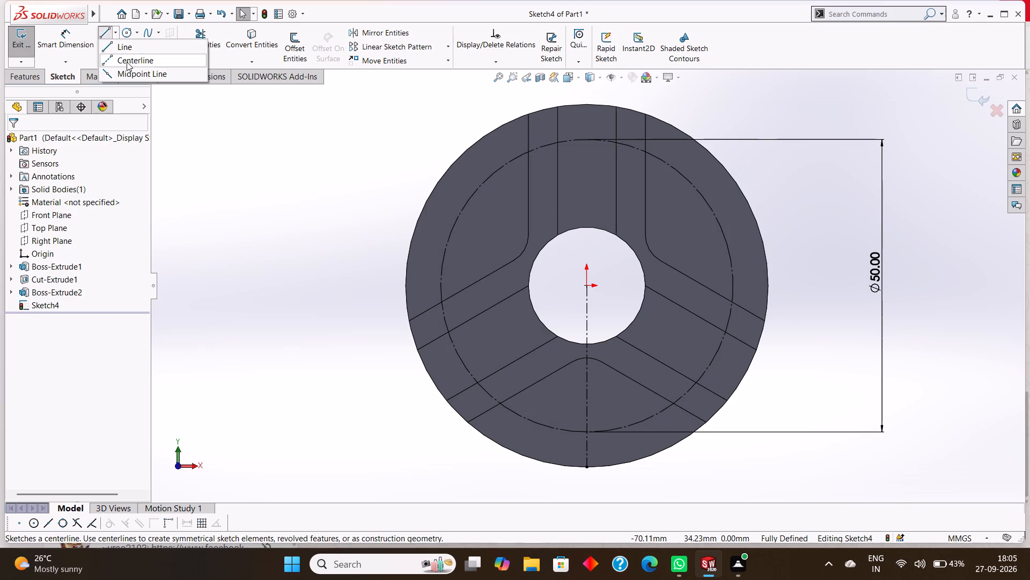
left_click(127, 62)
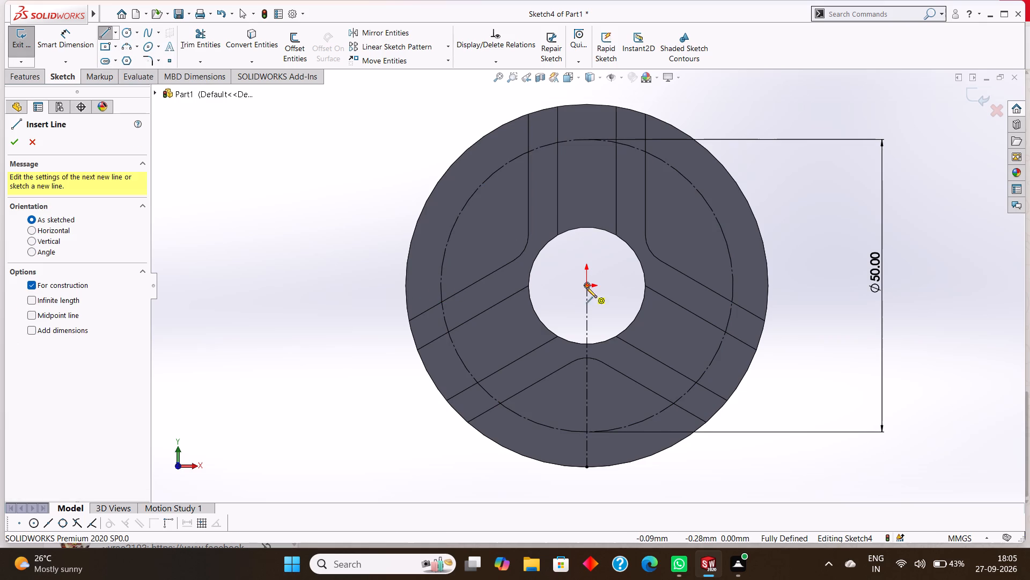
left_click(588, 286)
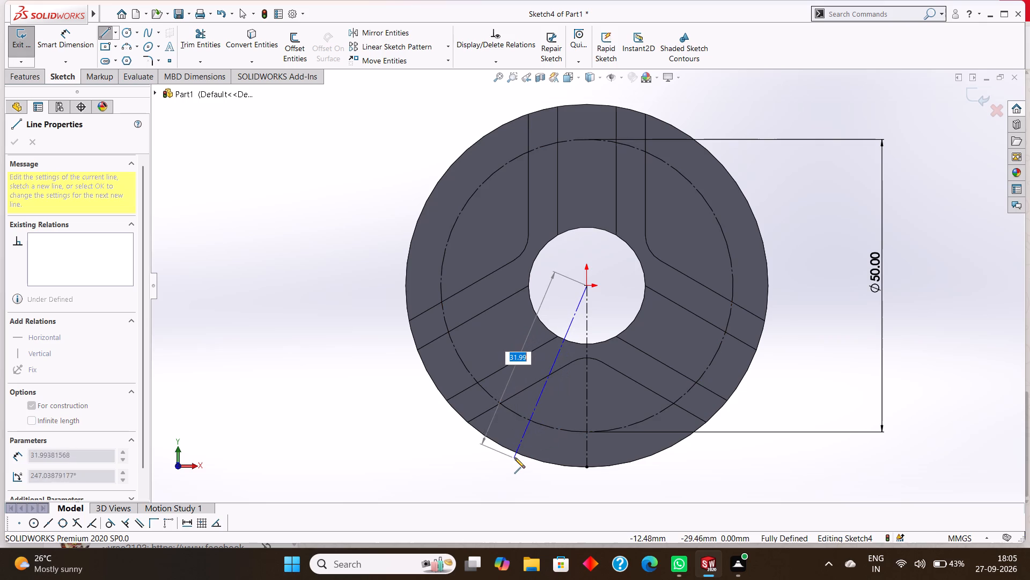
left_click(517, 452)
right_click(473, 452)
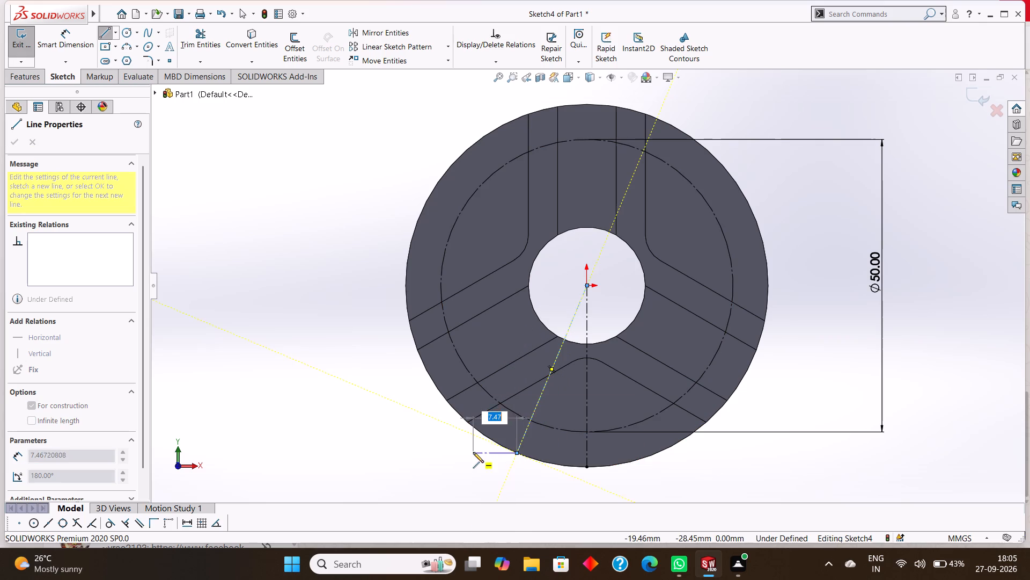
left_click(501, 447)
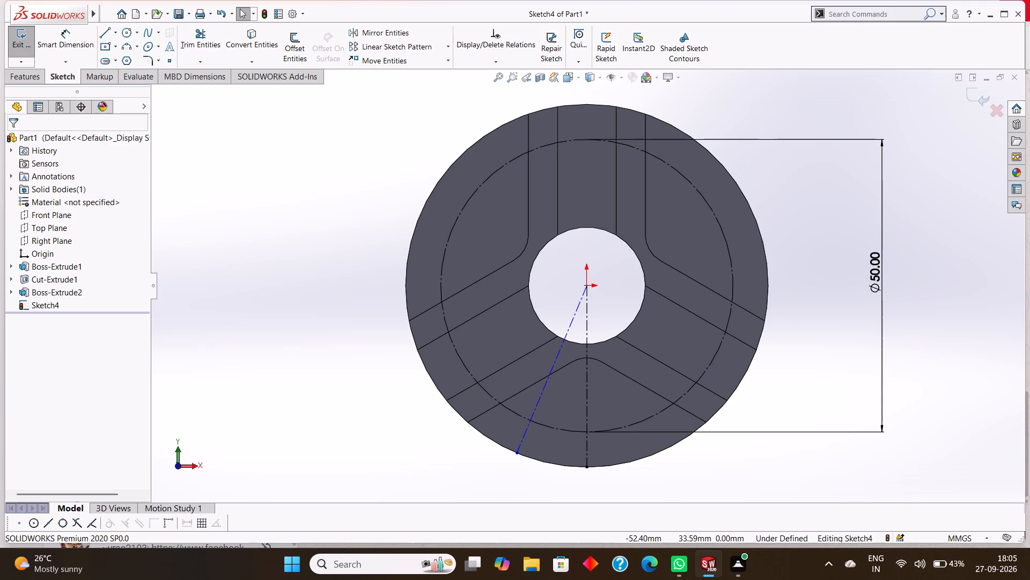
Dimension the angle between the vertical and slanted centerlines to 15°.
left_click(81, 47)
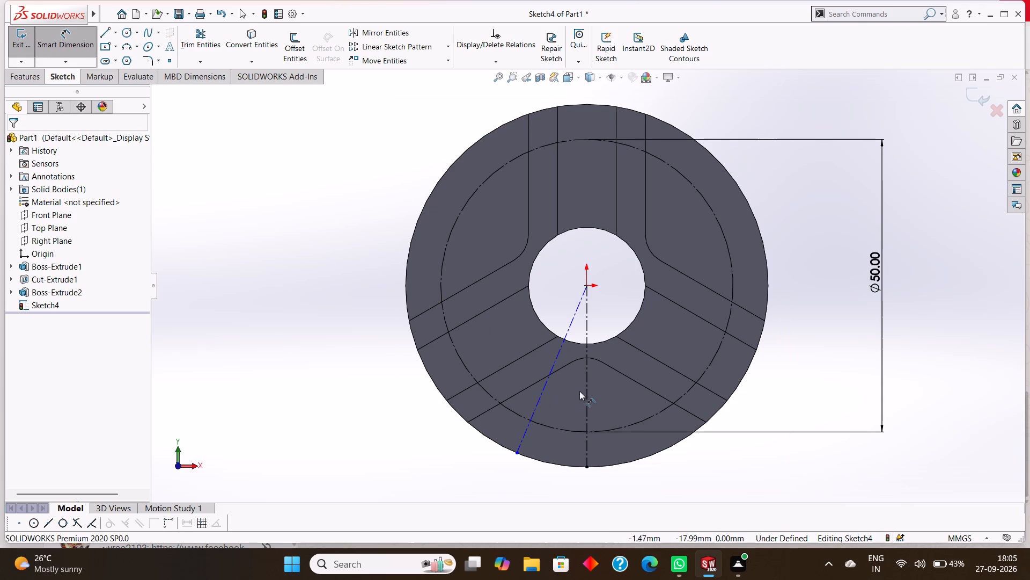
left_click(585, 393)
left_click(545, 385)
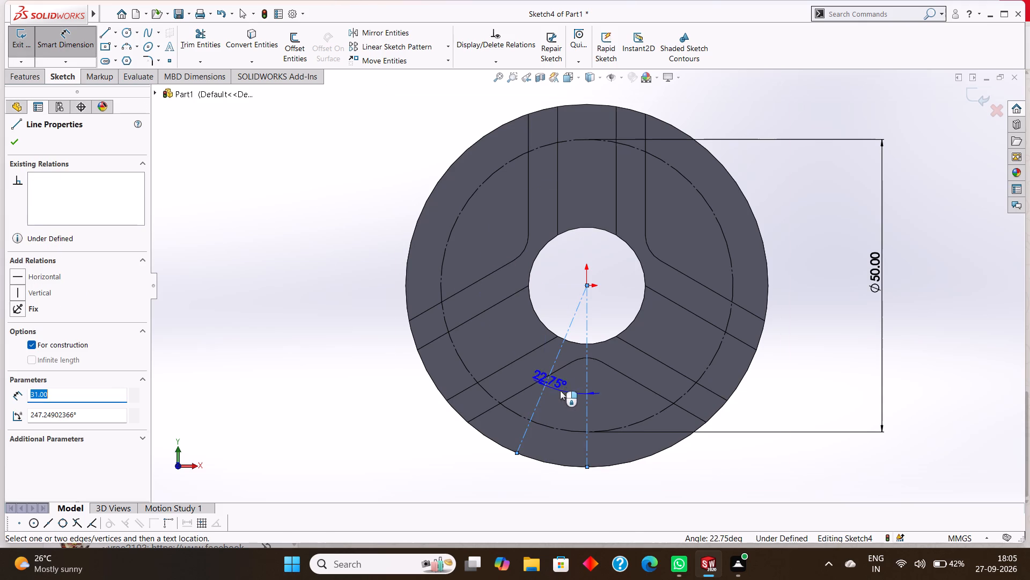
left_click(566, 398)
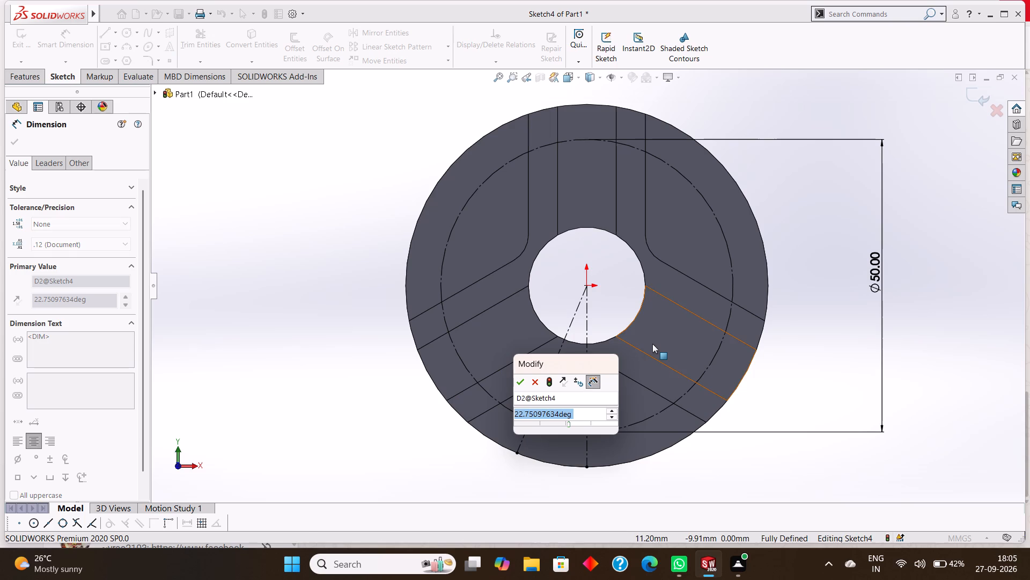
type("15")
key("Return")
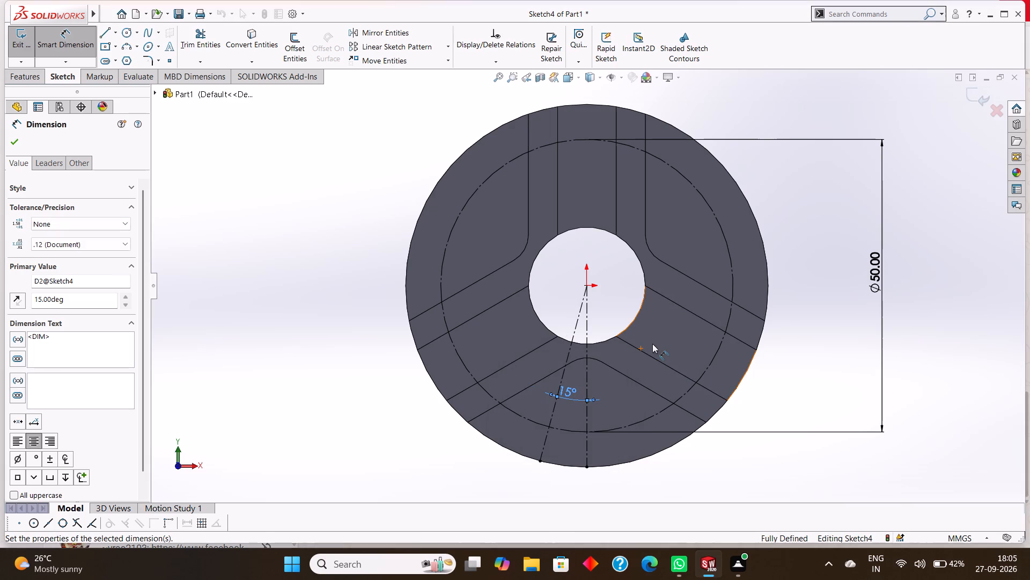
left_click(10, 144)
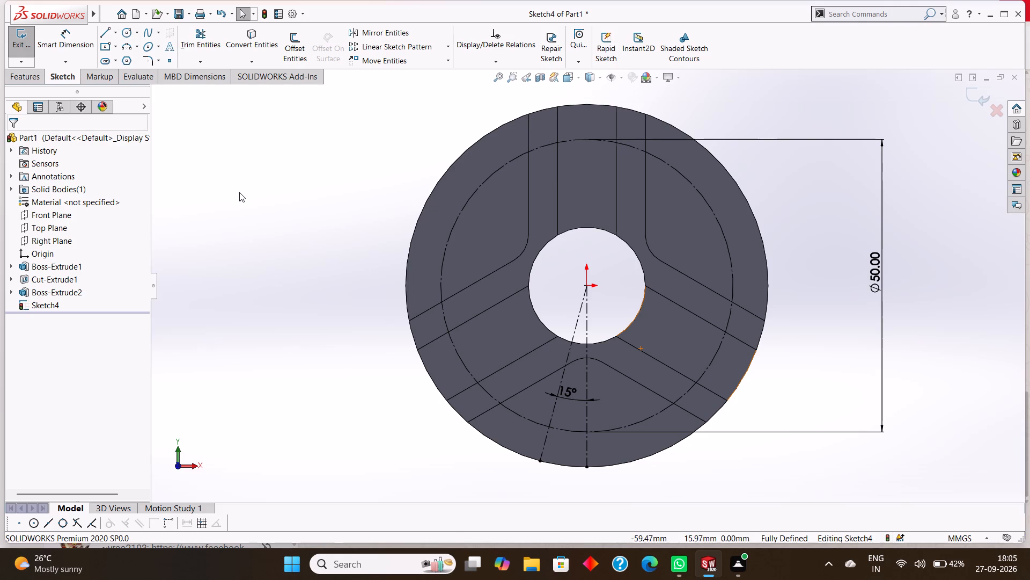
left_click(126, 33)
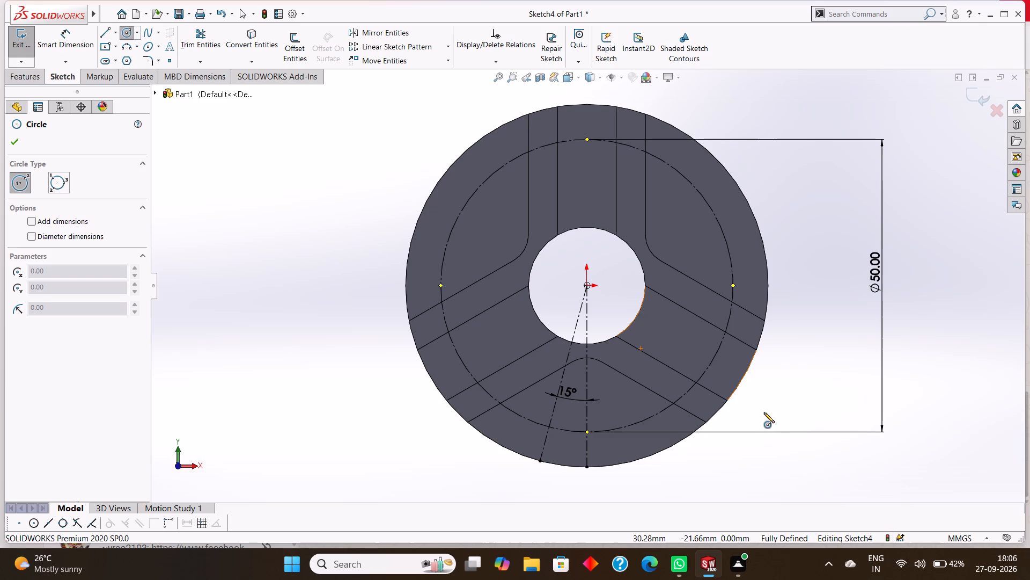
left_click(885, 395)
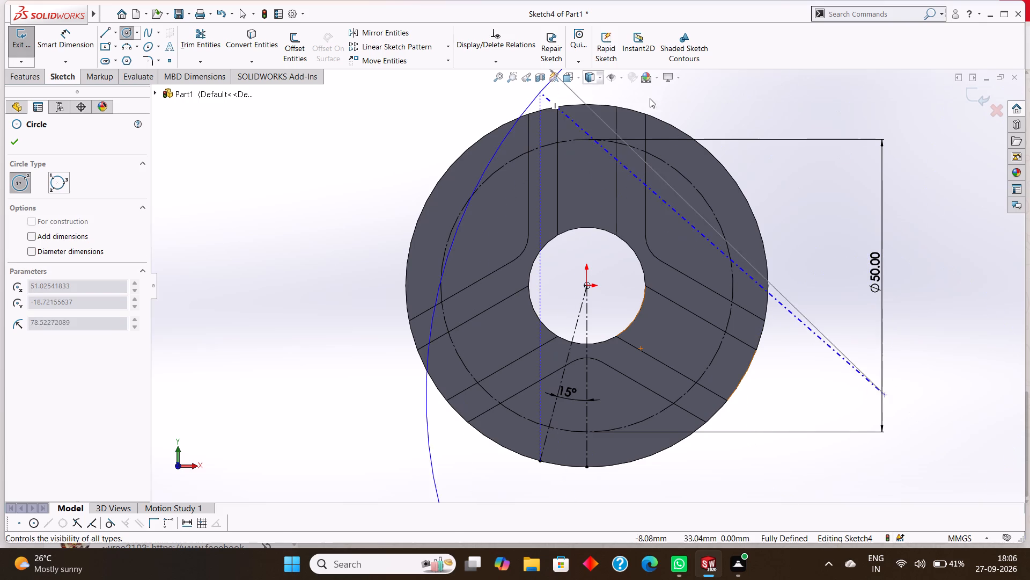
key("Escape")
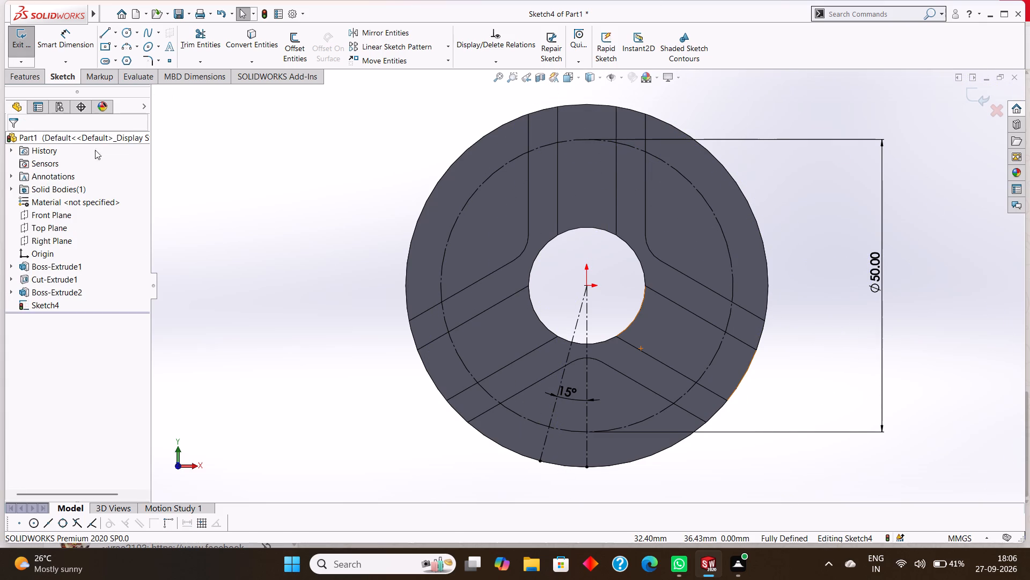
Sketch a circle of radius 2.5 mm centred where the slanted centerline crosses the 50 mm construction circle.
left_click(127, 28)
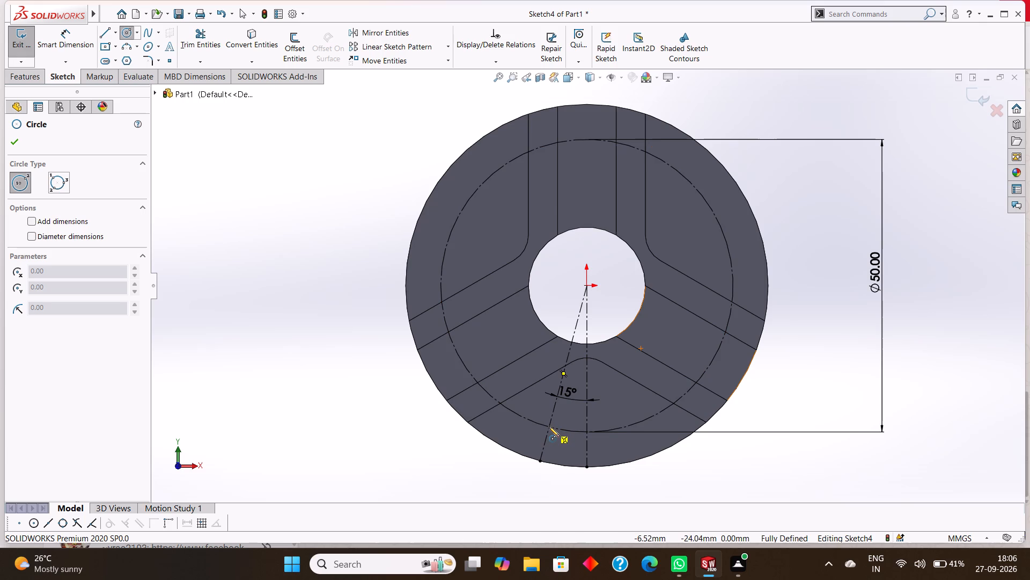
left_click(549, 426)
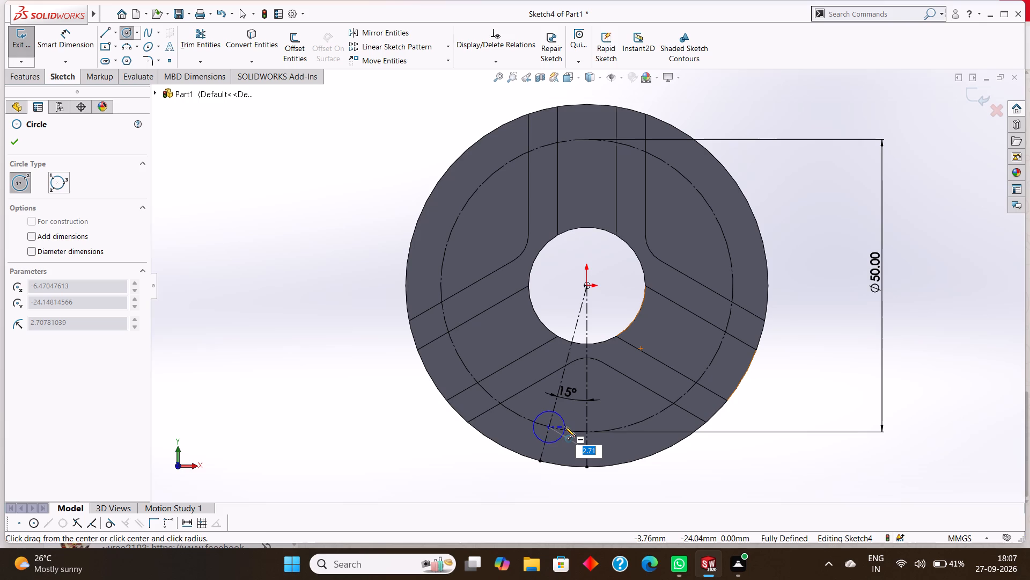
type("2.5")
key("Return")
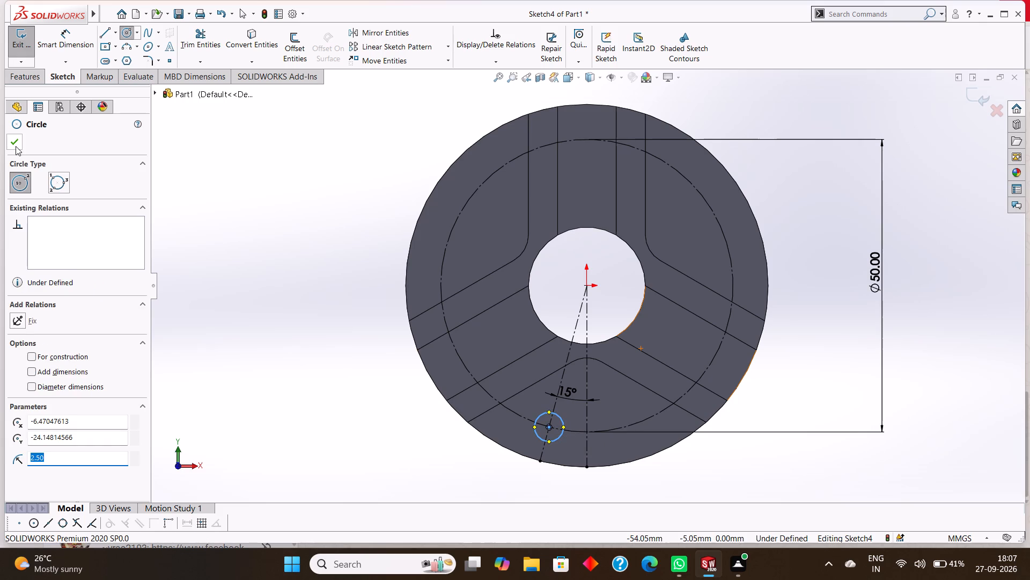
left_click(16, 146)
Cut the 2.5 mm radius circle through the disc with an Extruded Cut set to Through All.
left_click(29, 81)
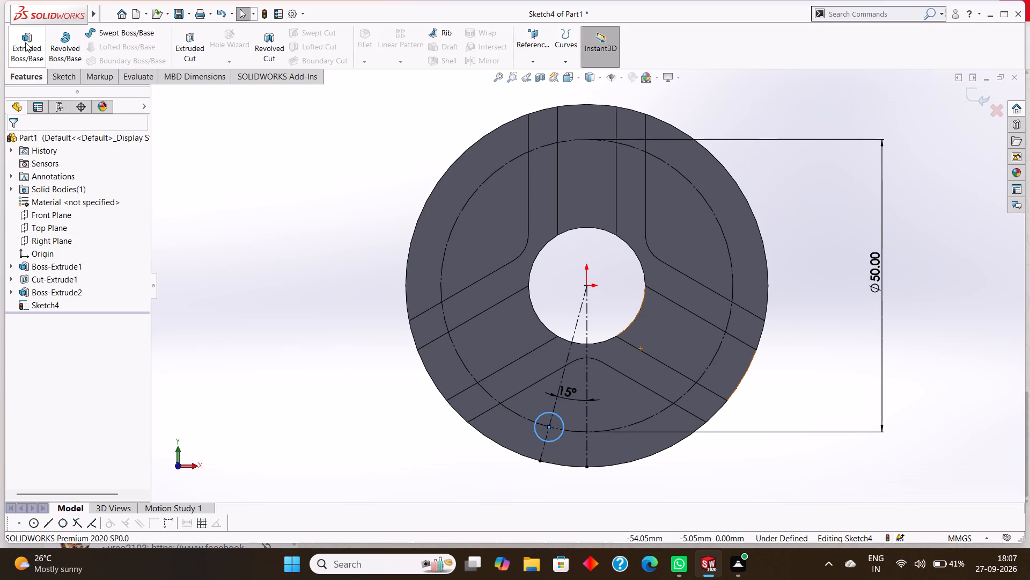
left_click(189, 34)
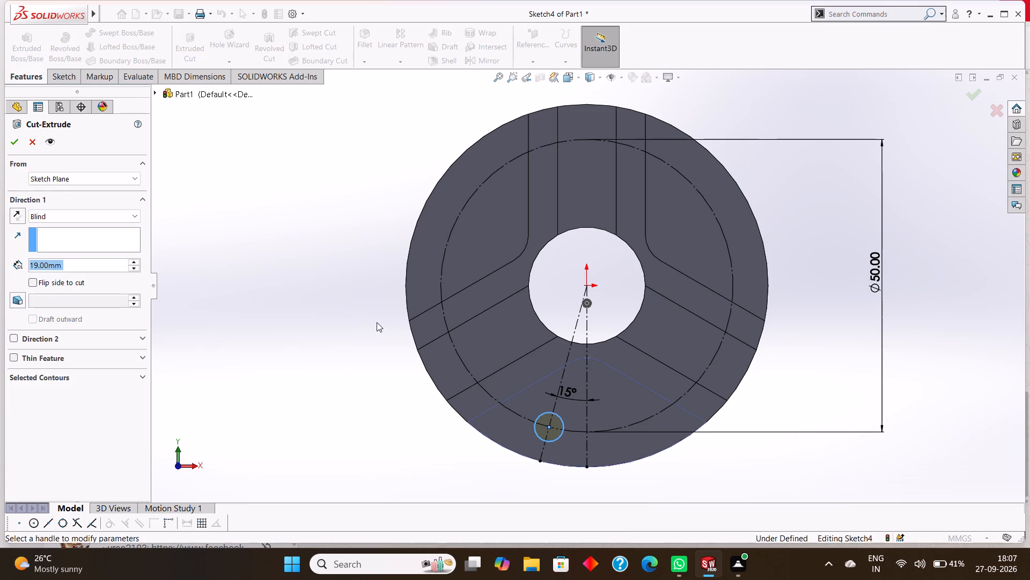
left_click(106, 213)
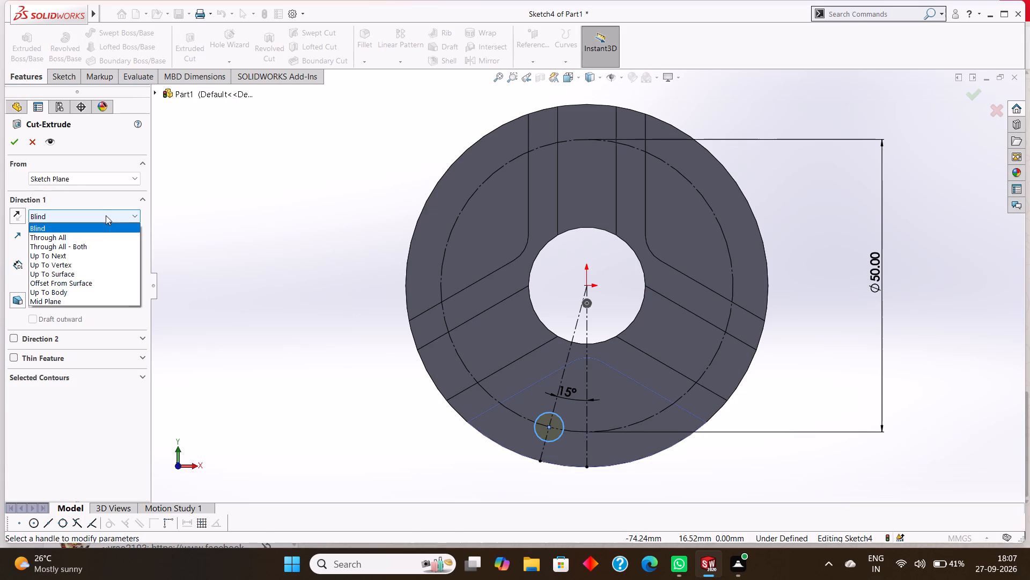
left_click(65, 237)
left_click(16, 140)
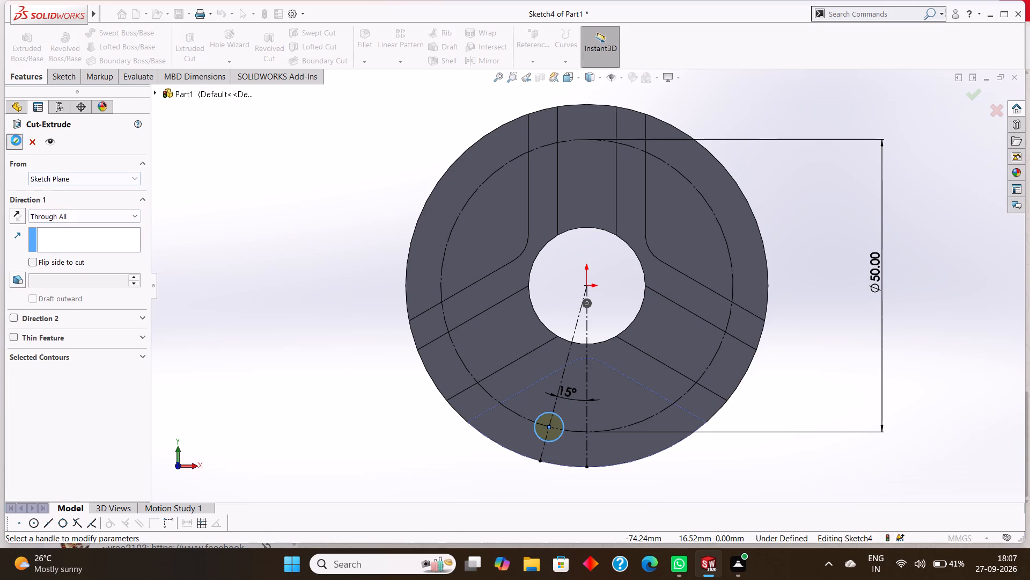
left_click(513, 478)
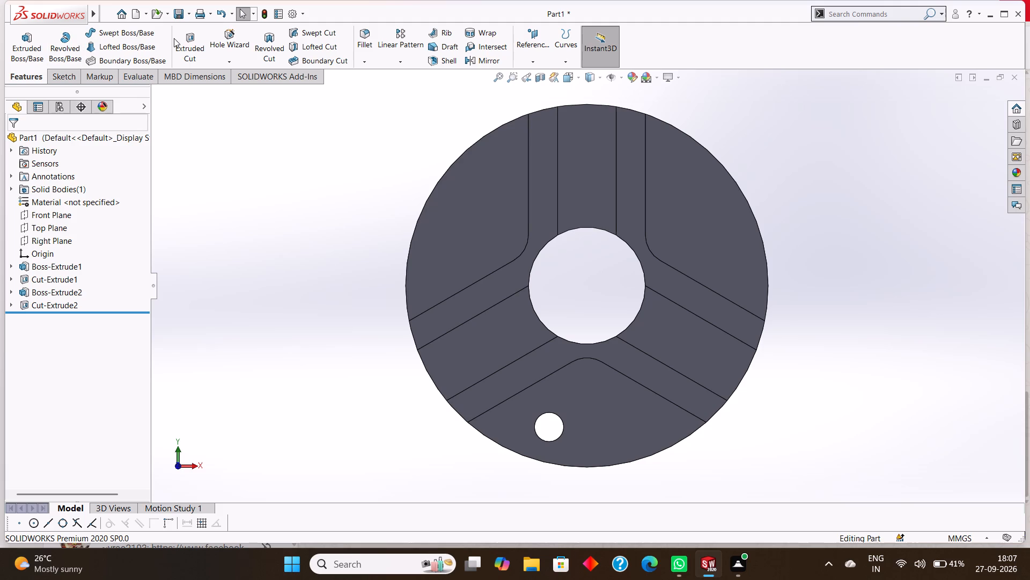
Sketch a circle of radius 5 mm on the disc face inside the lower V-shaped wall, concentric with the 5 mm hole.
right_click(590, 401)
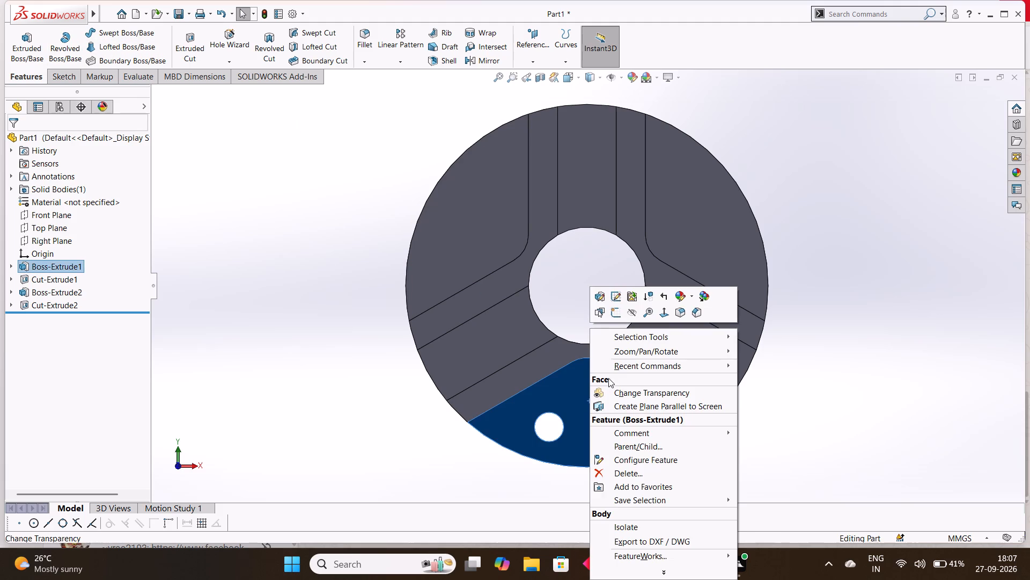
left_click(617, 311)
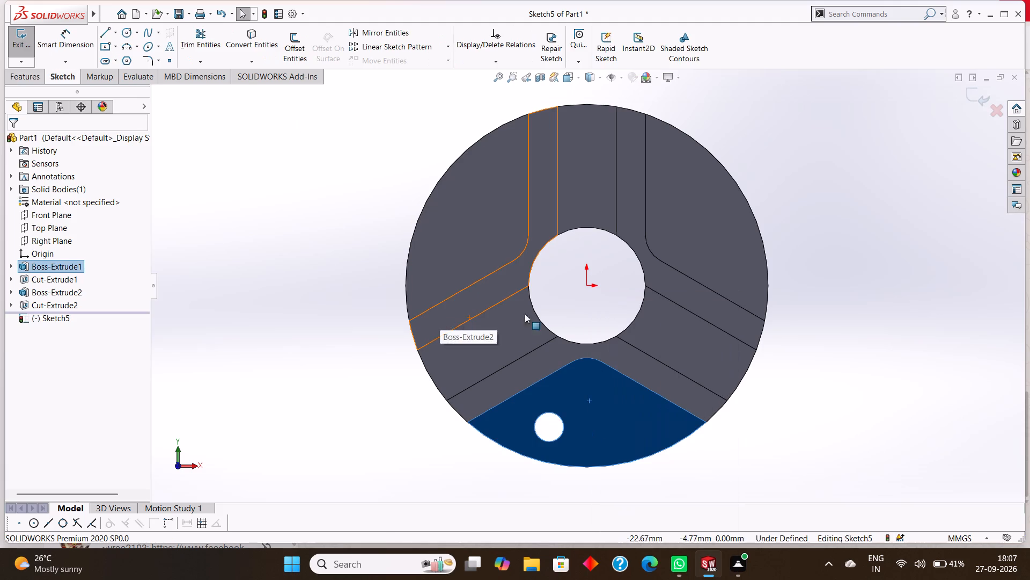
key("Escape")
left_click(128, 26)
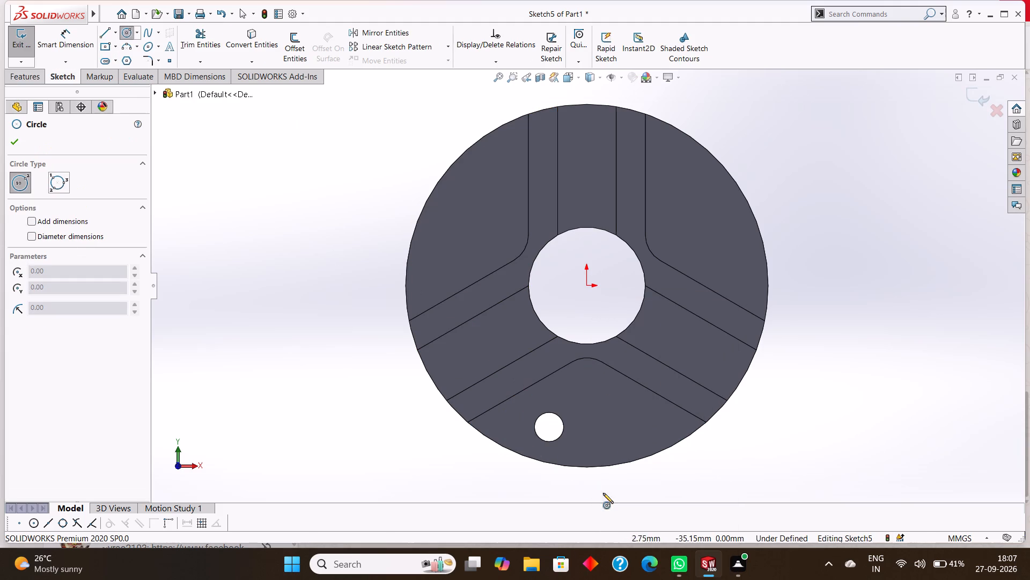
left_click(549, 426)
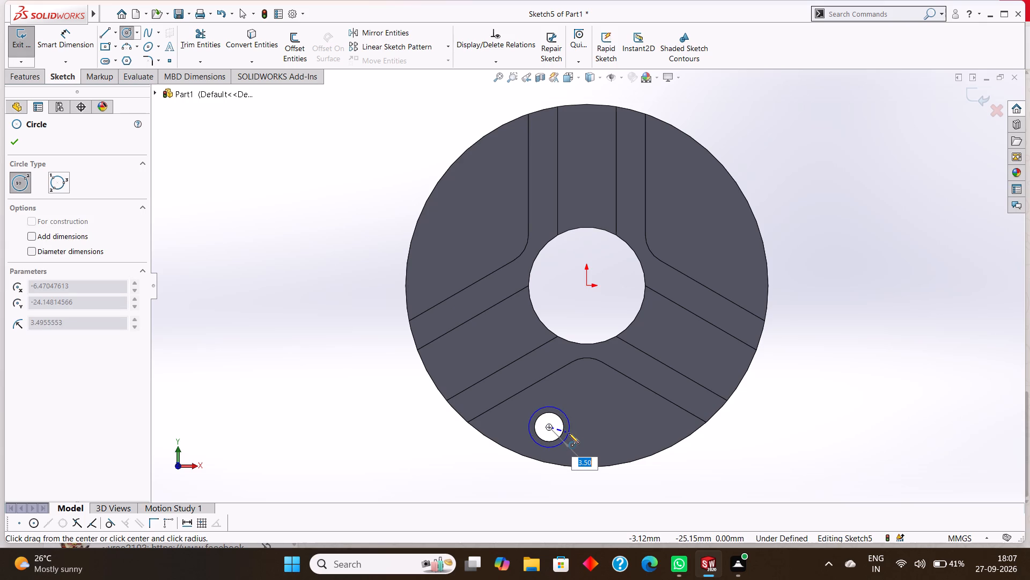
key("5")
key("Return")
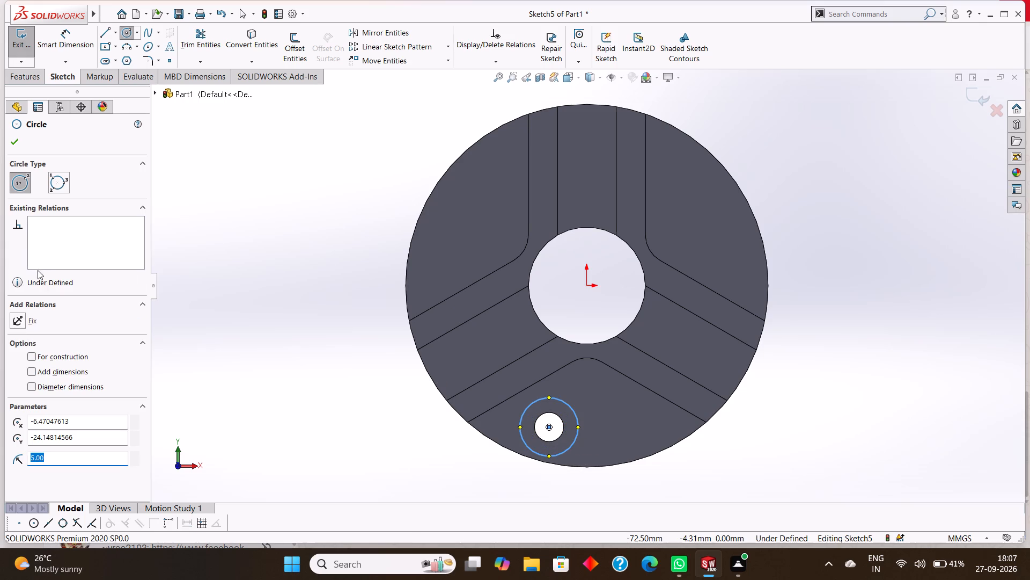
left_click(16, 143)
Dimension the new circle's diameter at 10 mm.
left_click(70, 31)
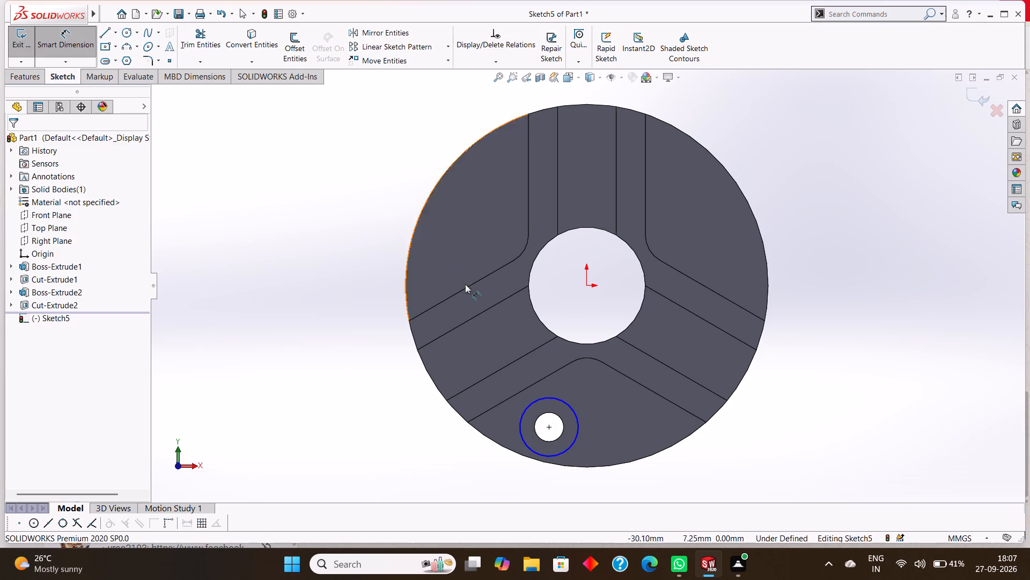
left_click_drag(547, 397, 551, 397)
left_click(628, 409)
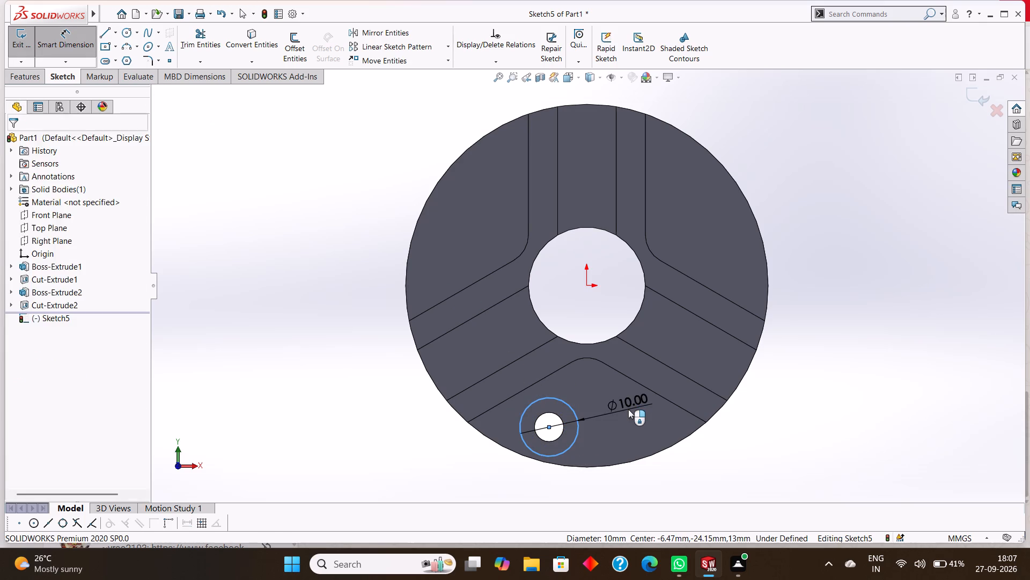
left_click(578, 400)
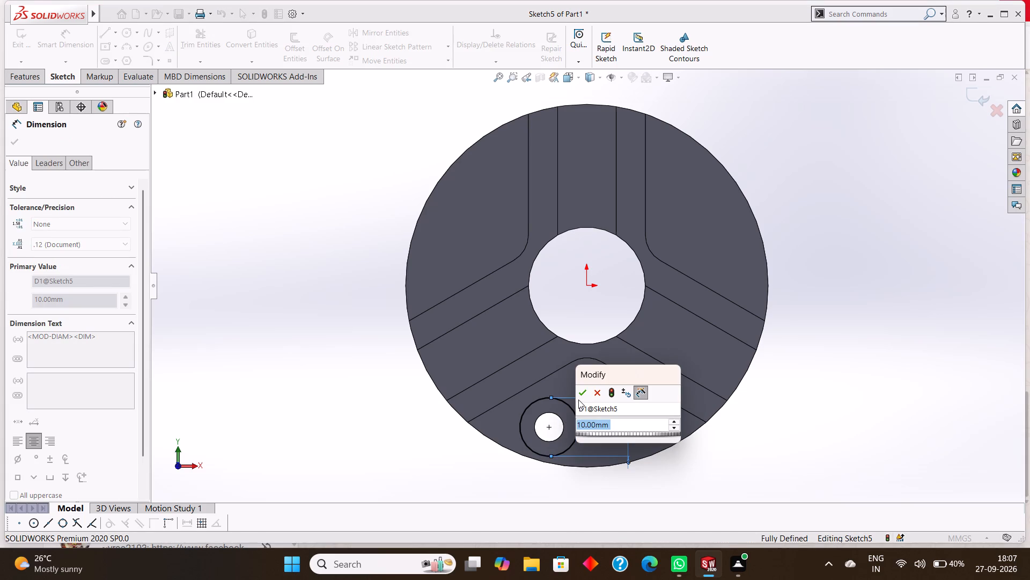
left_click(583, 394)
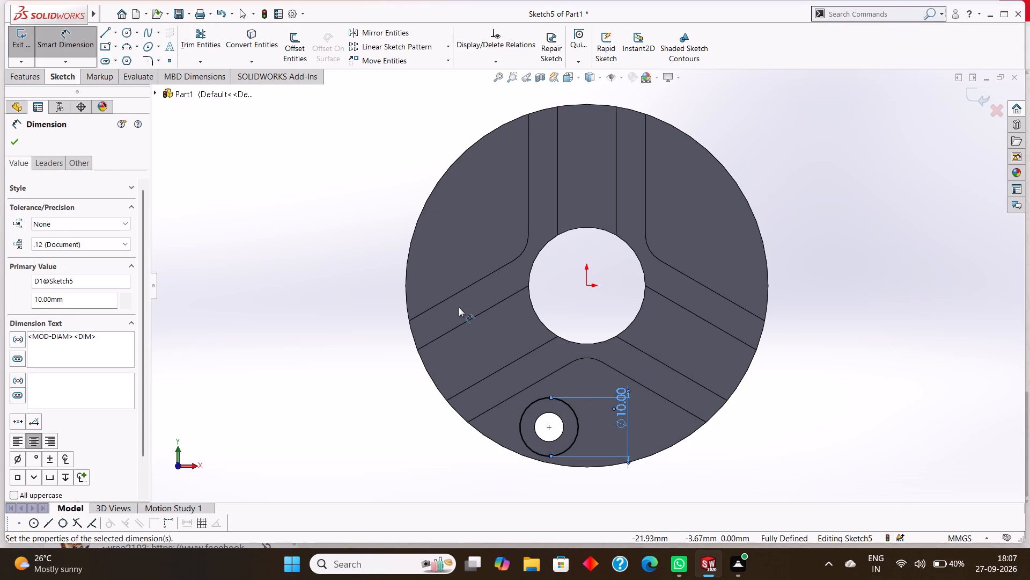
left_click(20, 143)
Cut the 10 mm circle into the disc with a blind Extruded Cut 5 mm deep to form the counterbore.
left_click(17, 75)
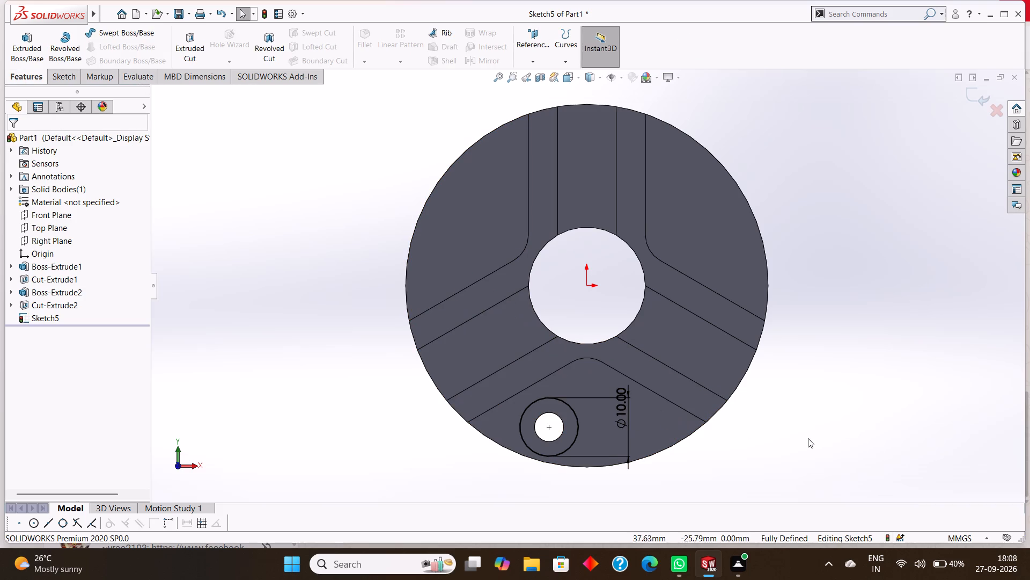
left_click(60, 75)
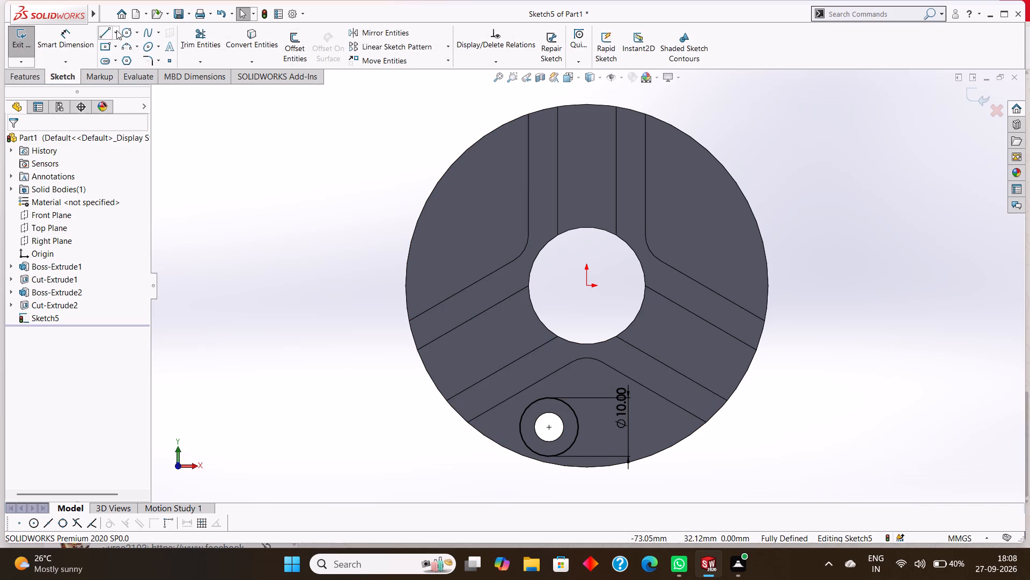
left_click(28, 73)
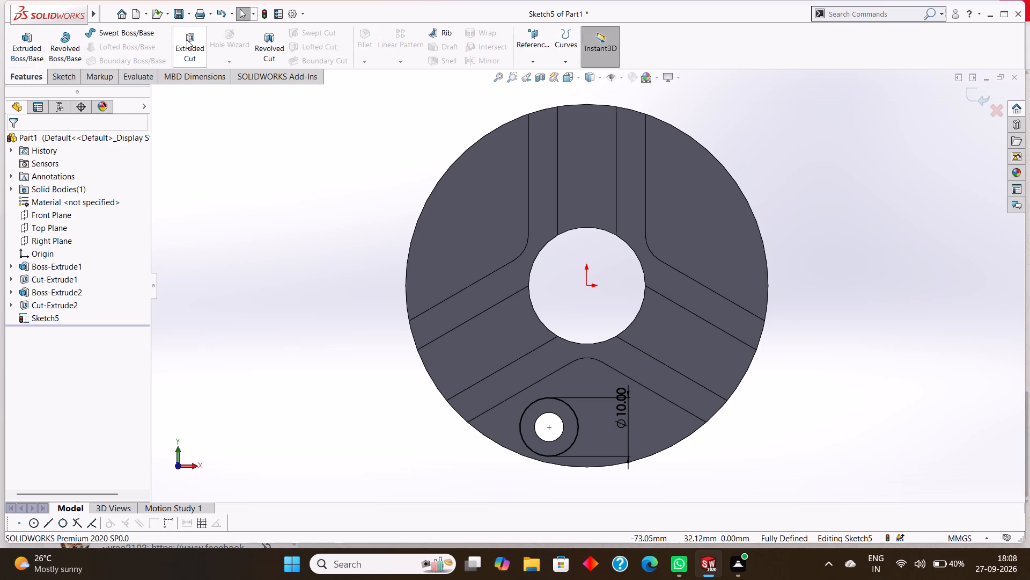
left_click(187, 40)
middle_click_drag(312, 292, 315, 189)
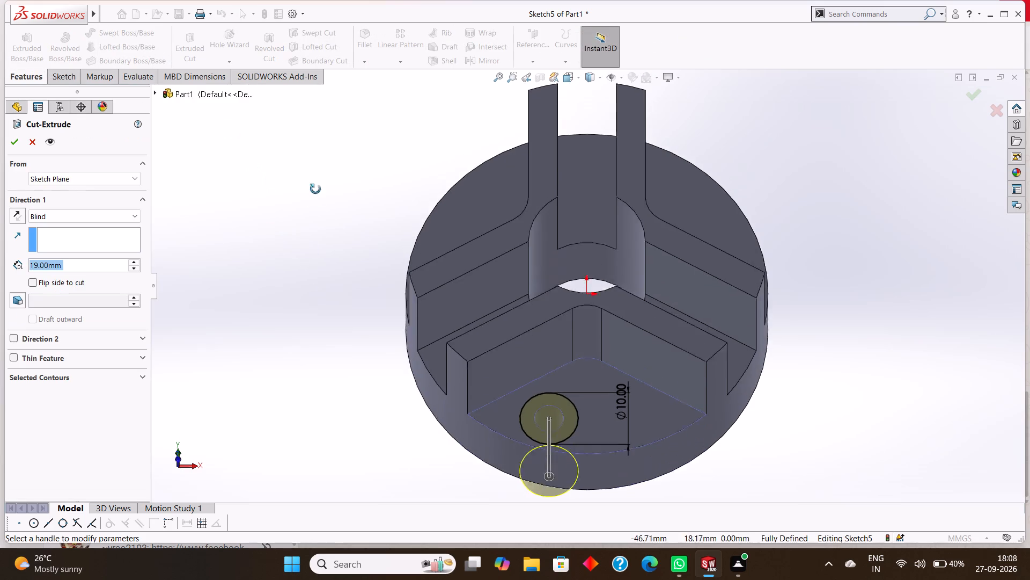
middle_click_drag(315, 189, 315, 168)
left_click(72, 265)
left_click_drag(105, 265, 36, 269)
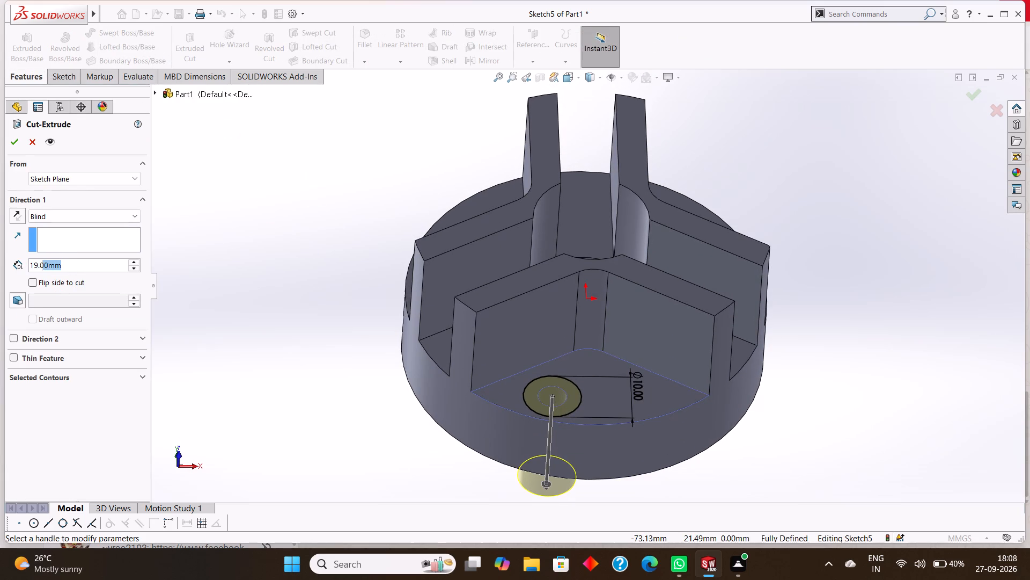
left_click_drag(36, 269, 17, 269)
key("5")
key("Return")
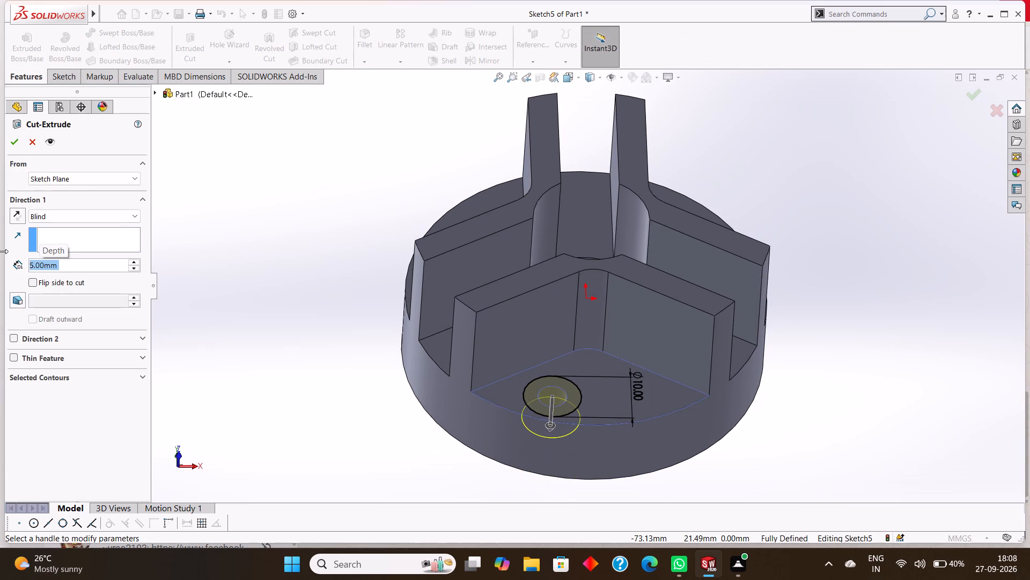
left_click(14, 142)
left_click(357, 209)
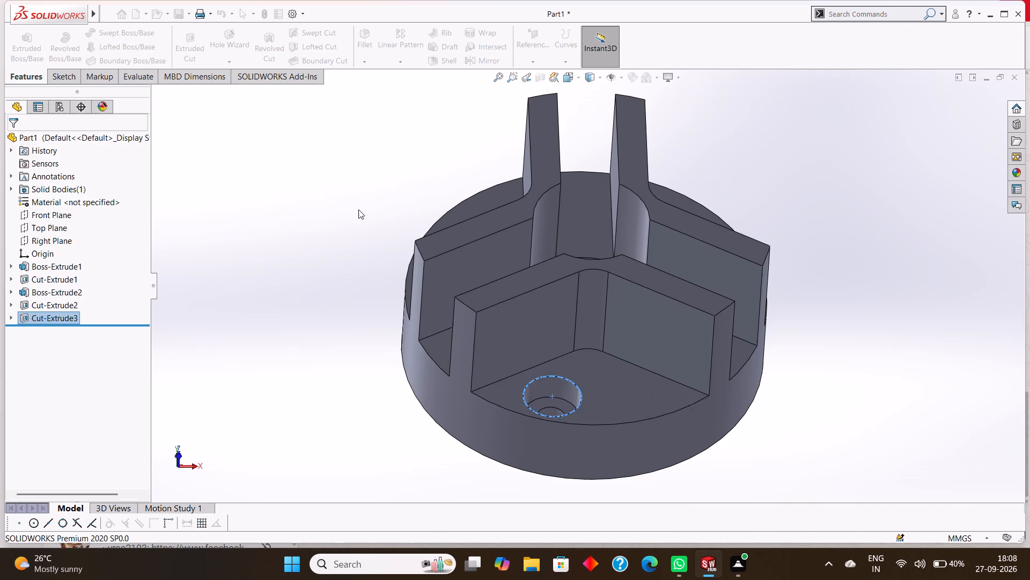
Set up a circular pattern of the counterbore and through-hole cuts around the central hole's cylindrical face, equally spaced over 360°.
middle_click_drag(358, 209, 362, 270)
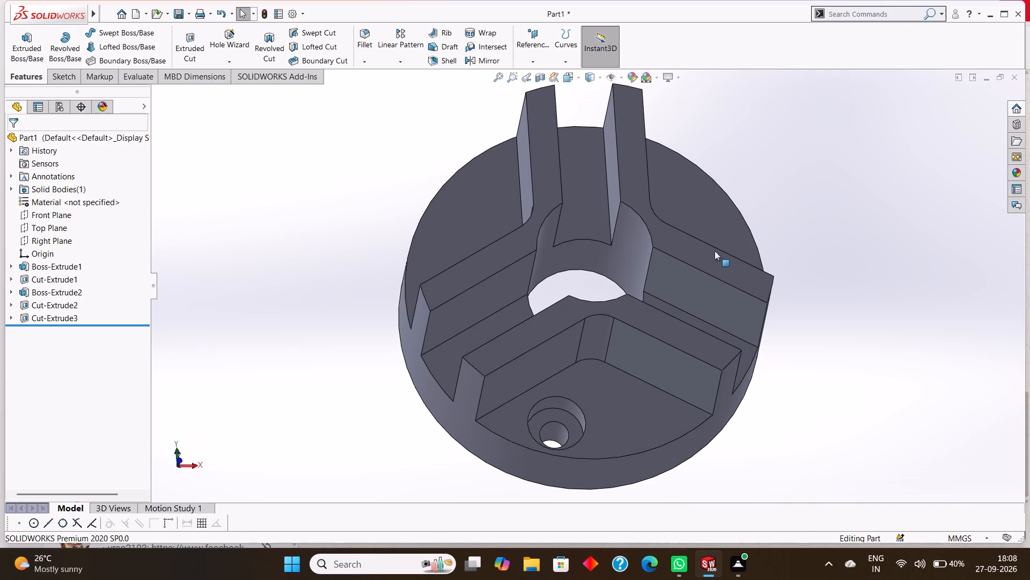
middle_click_drag(865, 220, 857, 260)
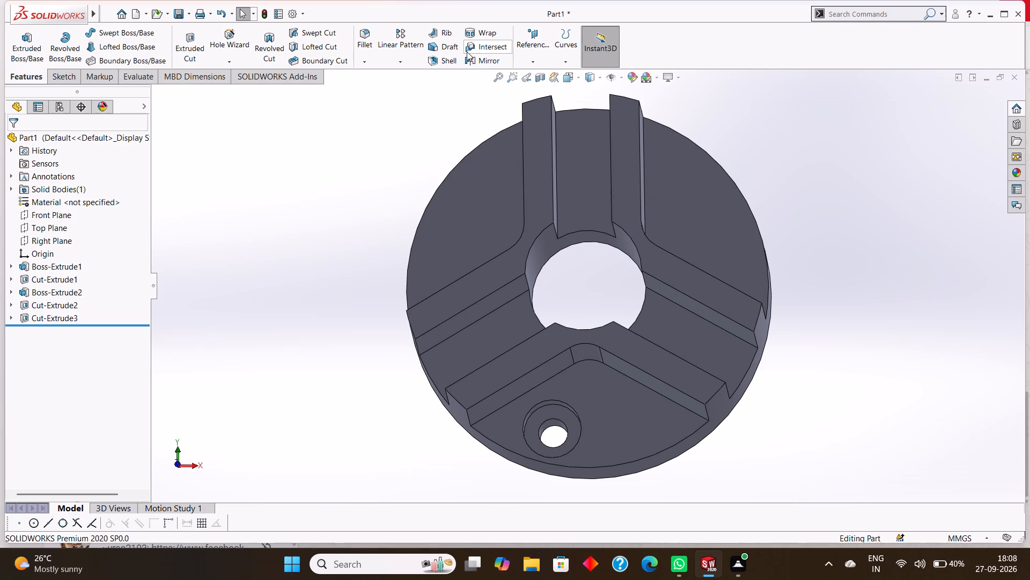
scroll(582, 421, "down", 3)
scroll(545, 386, "down", 3)
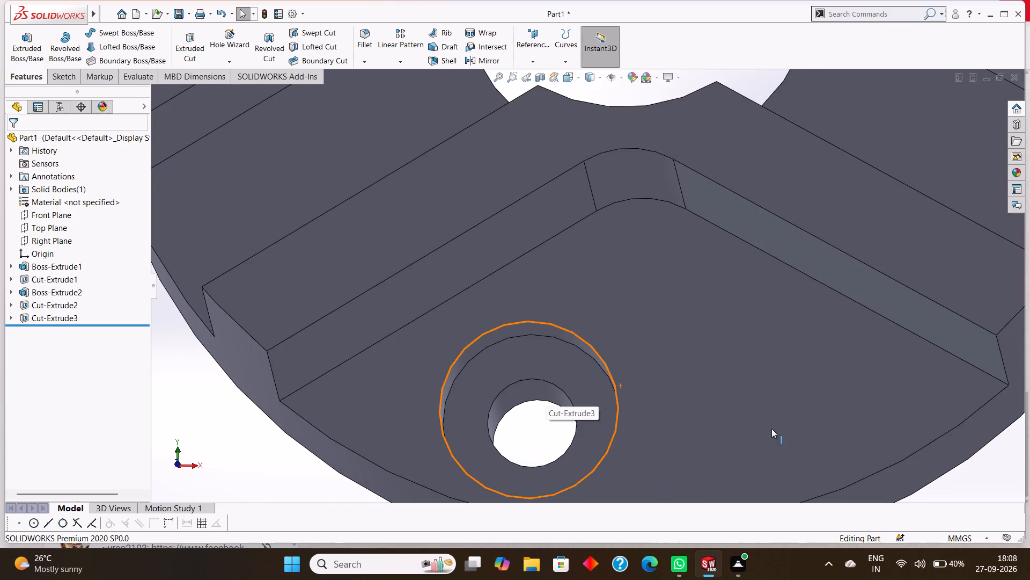
scroll(770, 427, "up", 3)
middle_click_drag(913, 462, 916, 434)
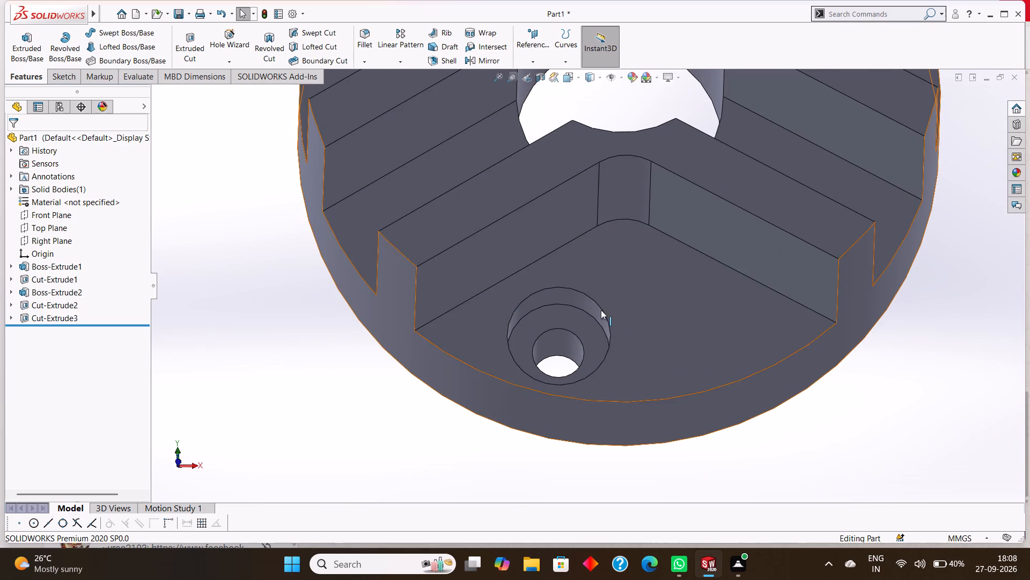
left_click(564, 294)
left_click(547, 338, "ctrl")
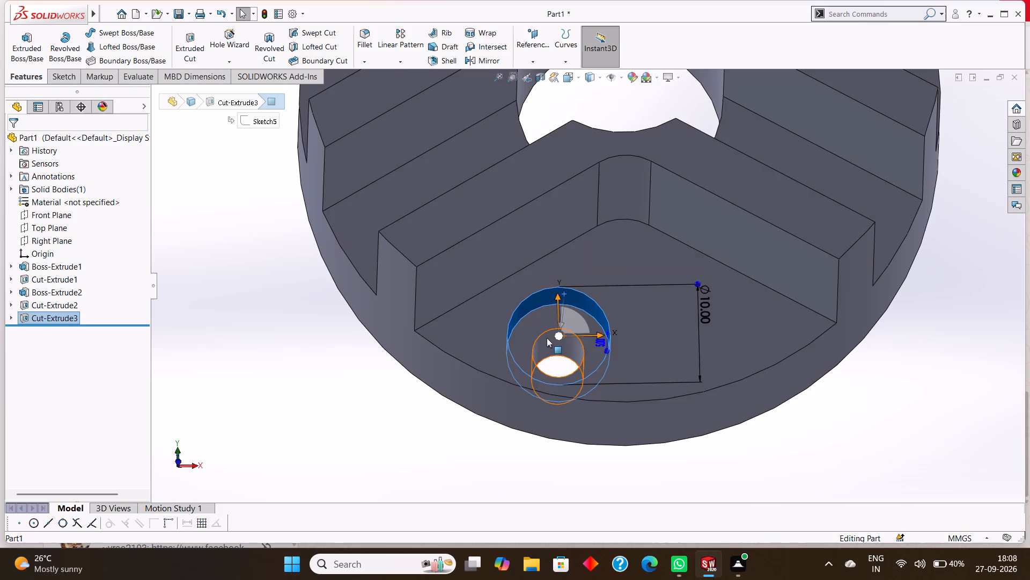
scroll(547, 338, "up", 6)
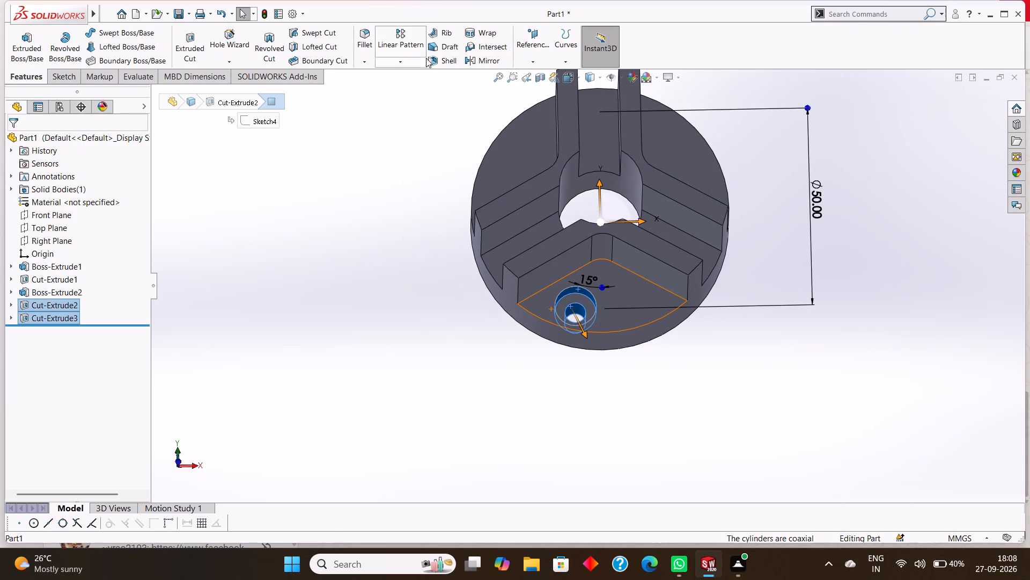
left_click(404, 63)
left_click(413, 85)
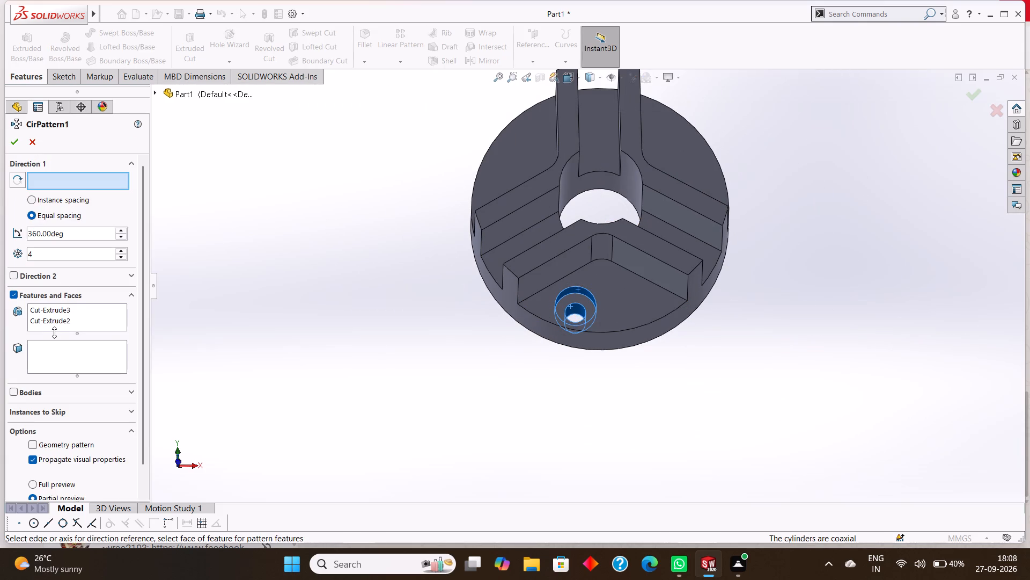
left_click(65, 176)
scroll(621, 184, "down", 3)
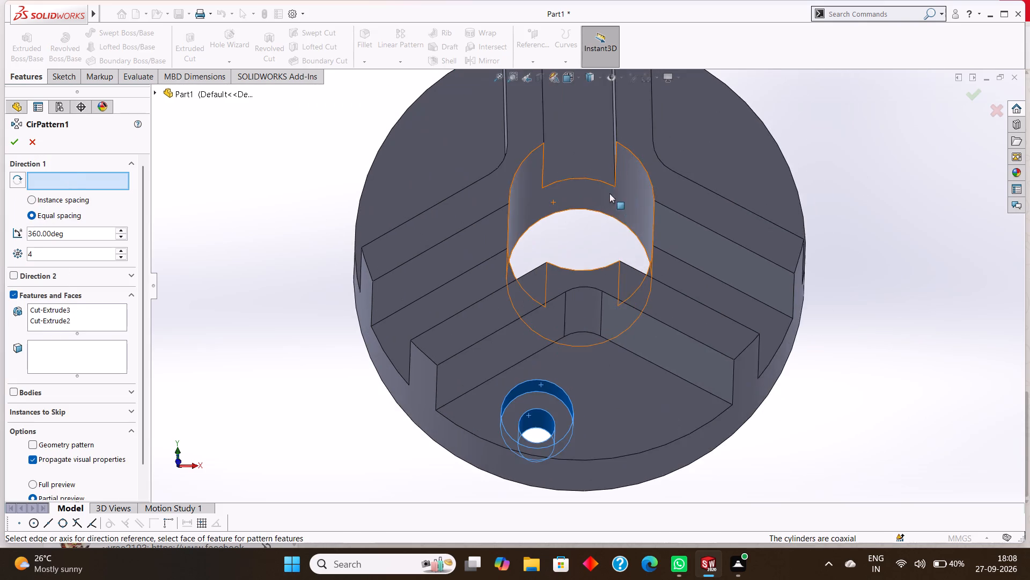
scroll(585, 216, "down", 3)
left_click(510, 214)
scroll(510, 214, "up", 4)
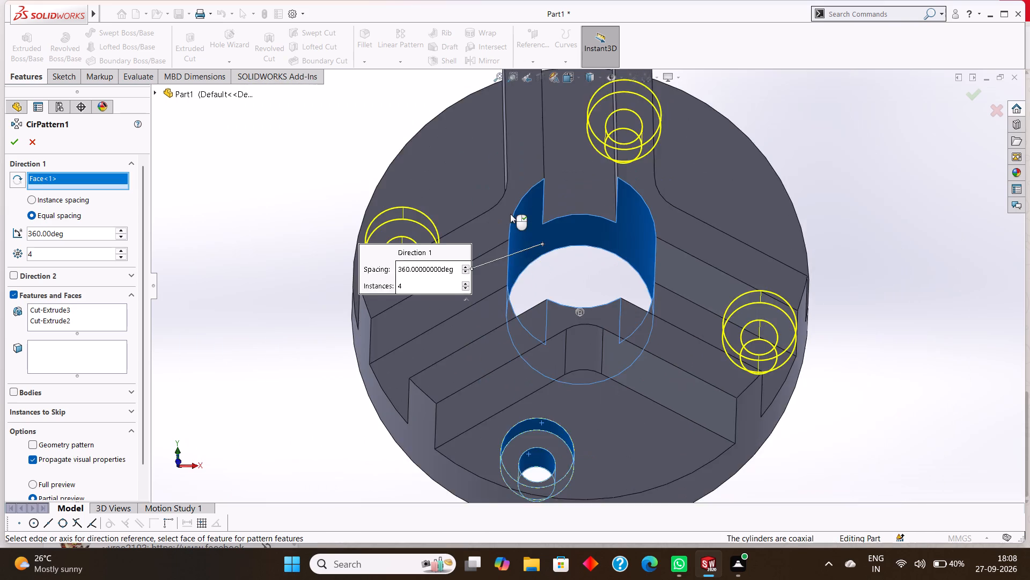
scroll(514, 214, "up", 2)
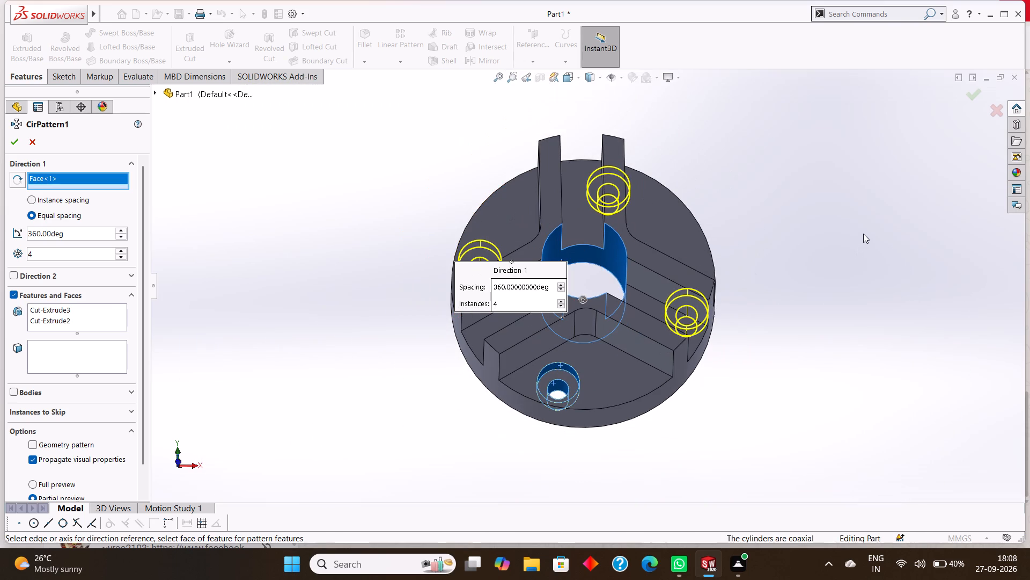
Set the circular pattern to 3 instances and create it.
key("BackSpace")
key("3")
left_click(51, 253)
left_click_drag(51, 253, 28, 254)
left_click_drag(57, 253, 0, 268)
key("BackSpace")
key("3")
key("Return")
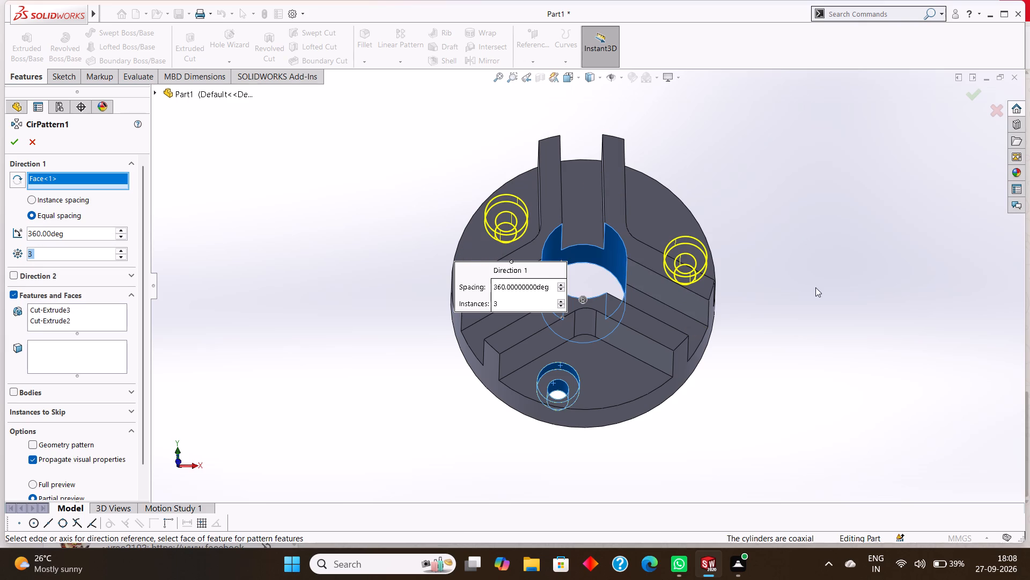
middle_click_drag(799, 295, 821, 328)
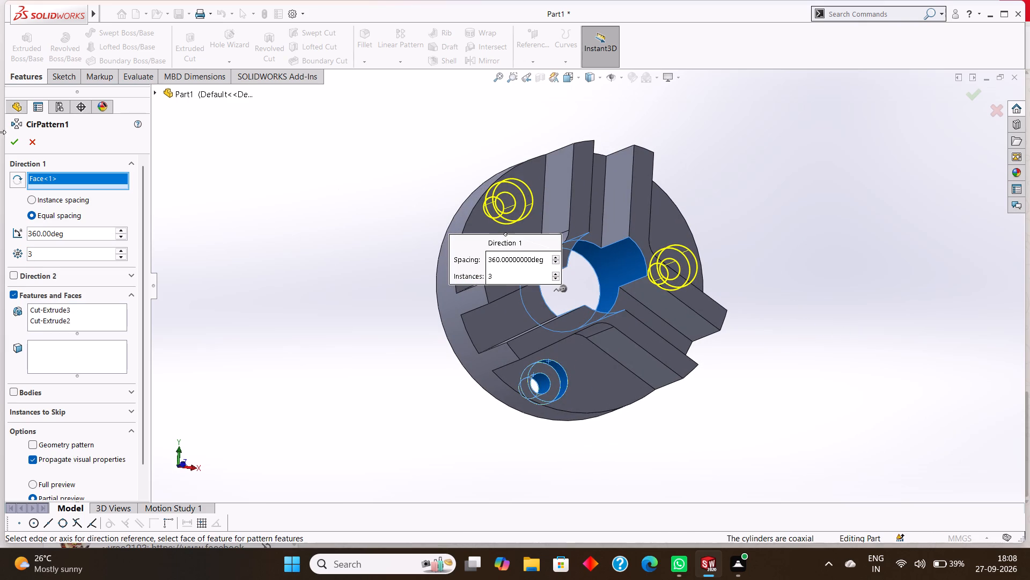
left_click(13, 146)
left_click(229, 190)
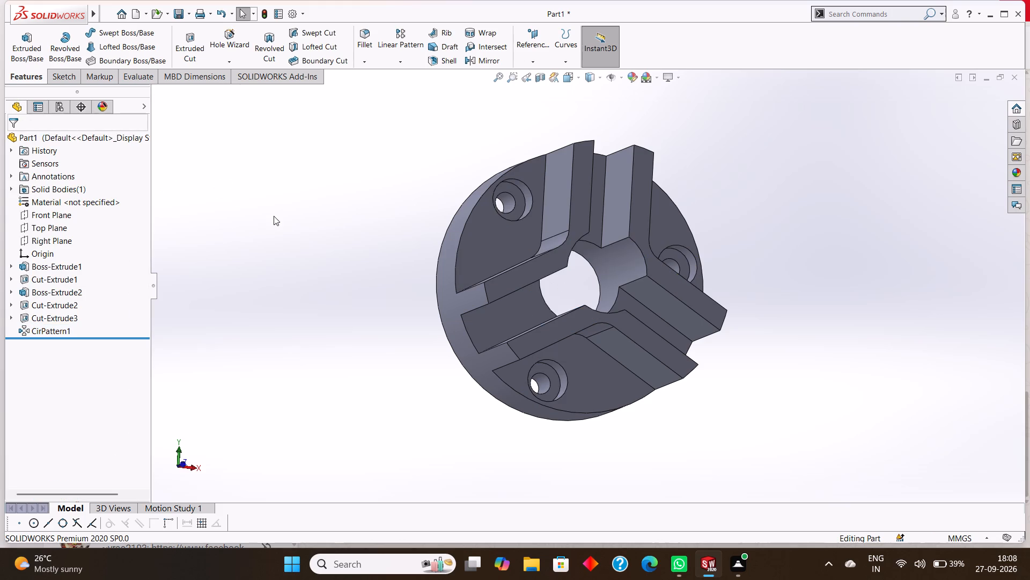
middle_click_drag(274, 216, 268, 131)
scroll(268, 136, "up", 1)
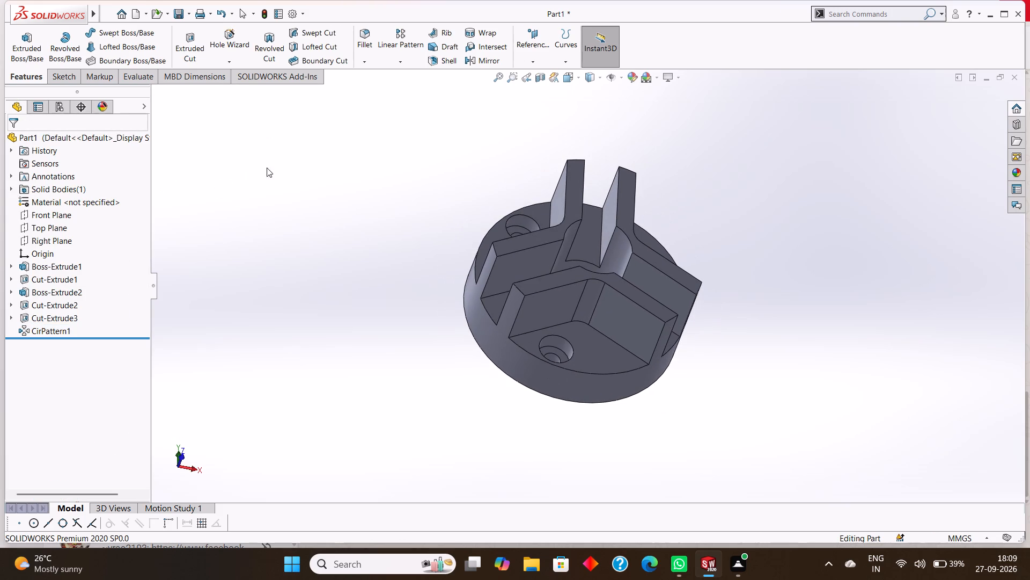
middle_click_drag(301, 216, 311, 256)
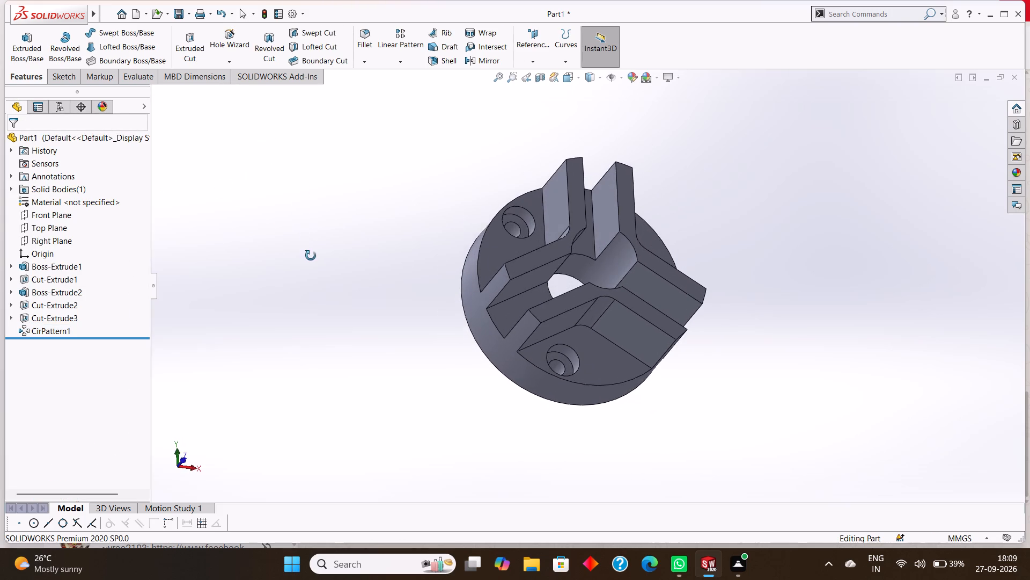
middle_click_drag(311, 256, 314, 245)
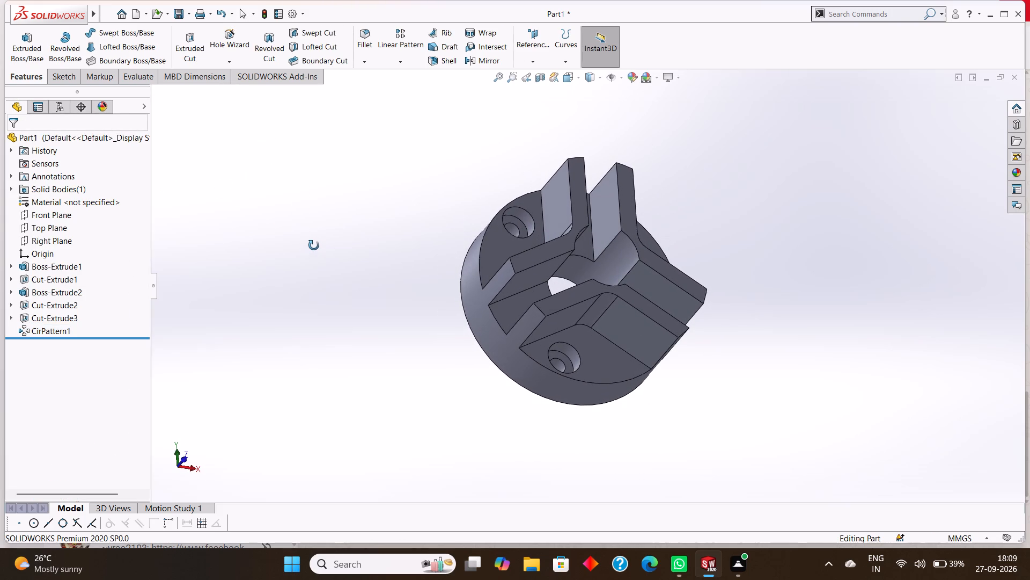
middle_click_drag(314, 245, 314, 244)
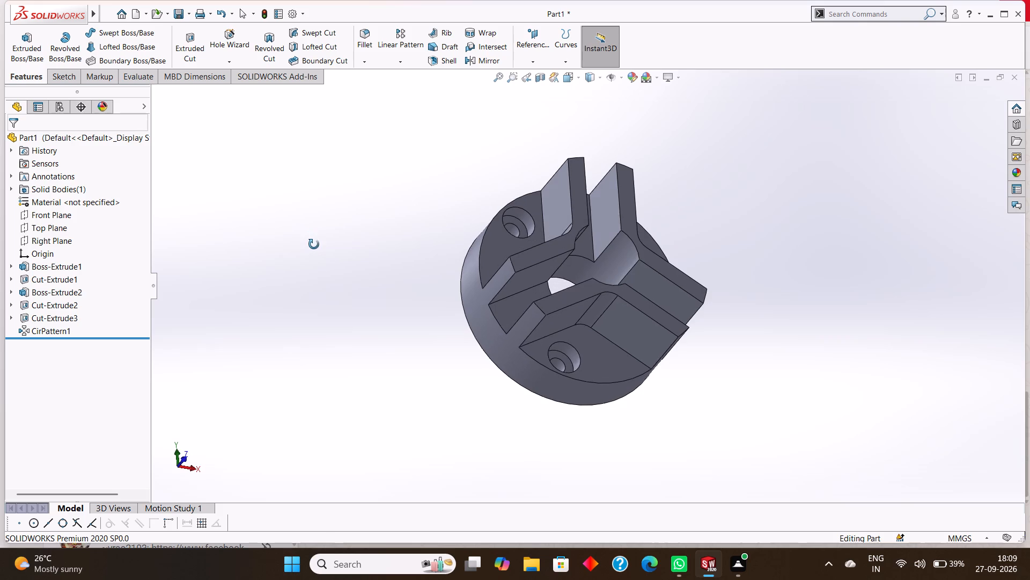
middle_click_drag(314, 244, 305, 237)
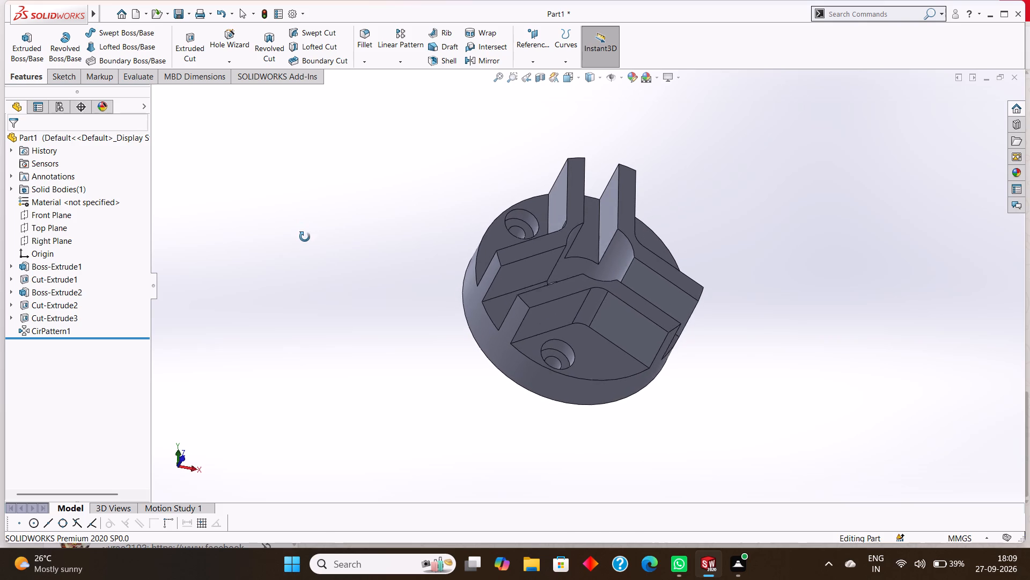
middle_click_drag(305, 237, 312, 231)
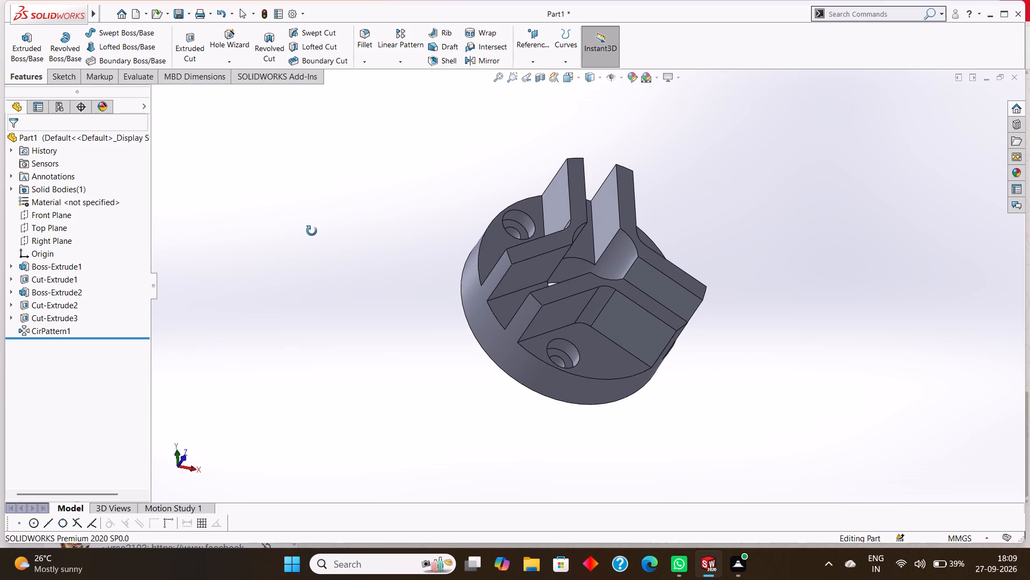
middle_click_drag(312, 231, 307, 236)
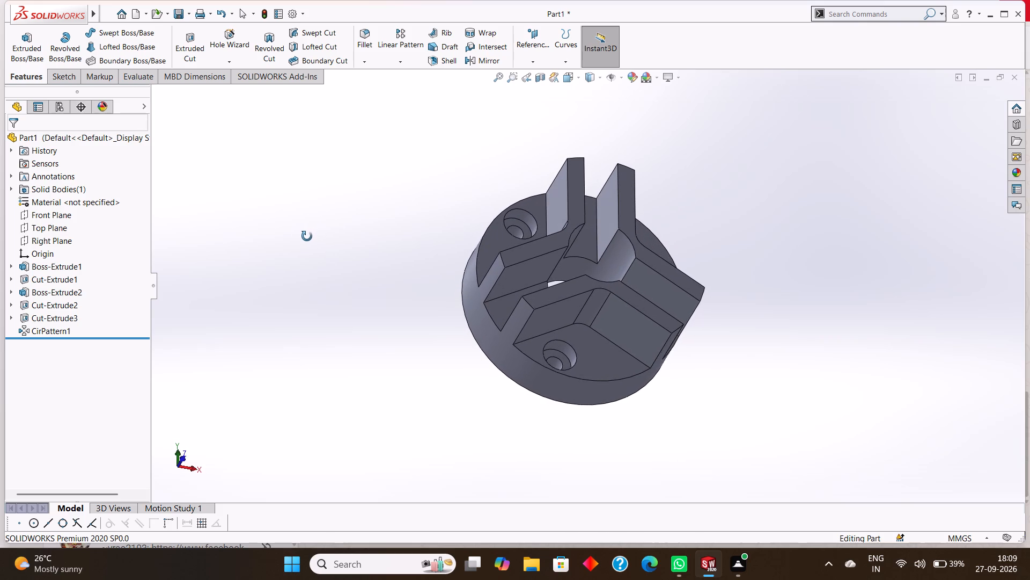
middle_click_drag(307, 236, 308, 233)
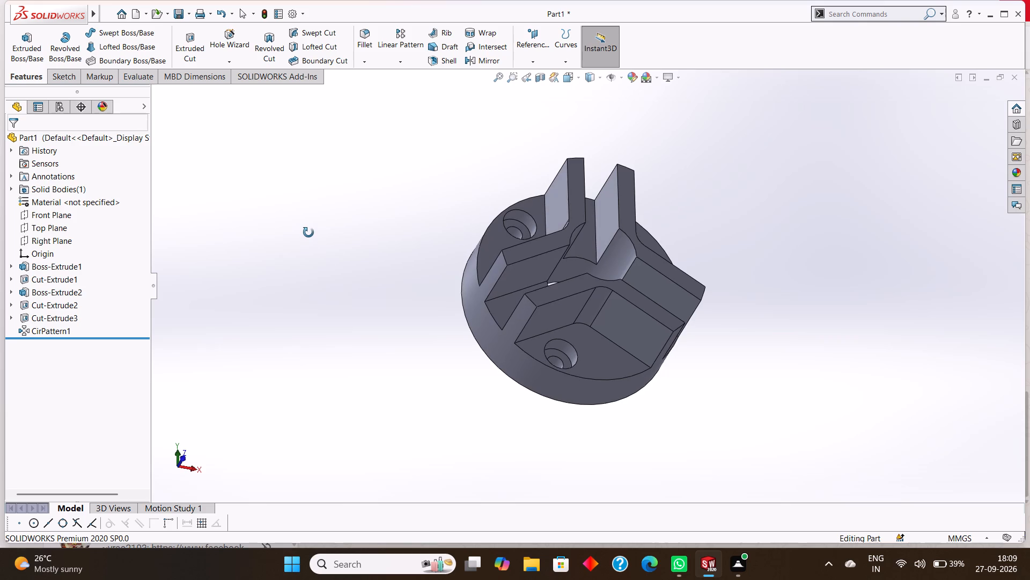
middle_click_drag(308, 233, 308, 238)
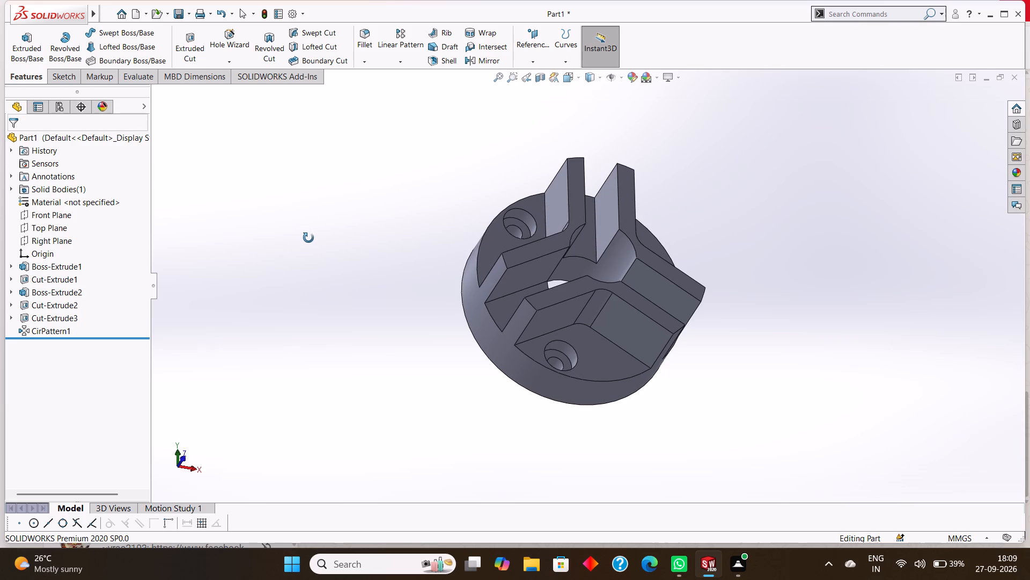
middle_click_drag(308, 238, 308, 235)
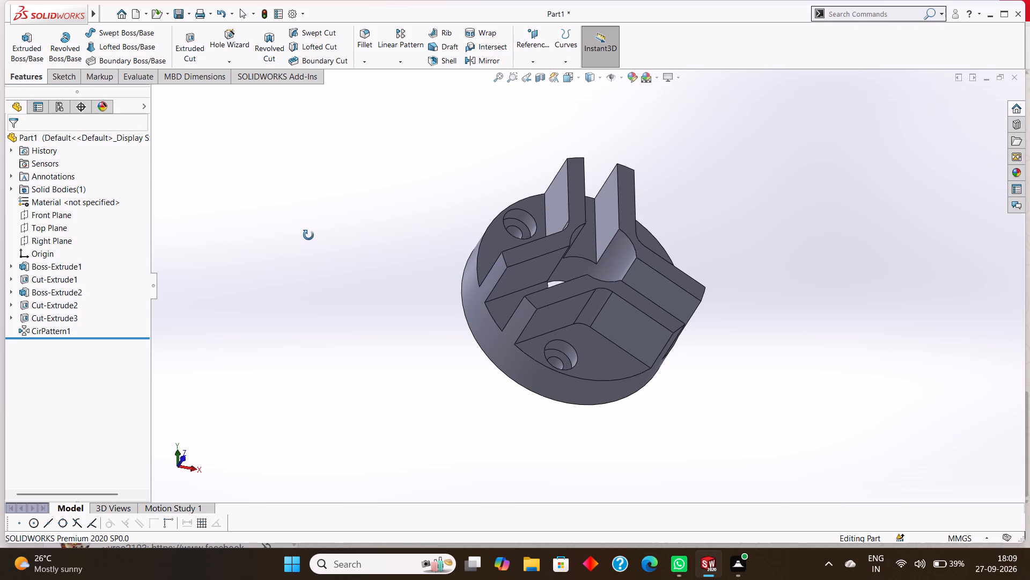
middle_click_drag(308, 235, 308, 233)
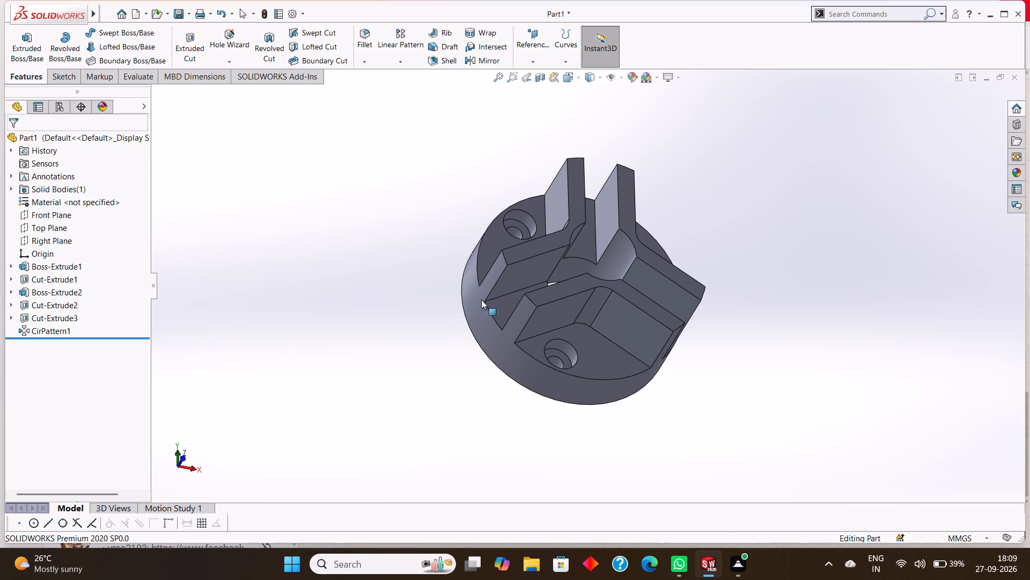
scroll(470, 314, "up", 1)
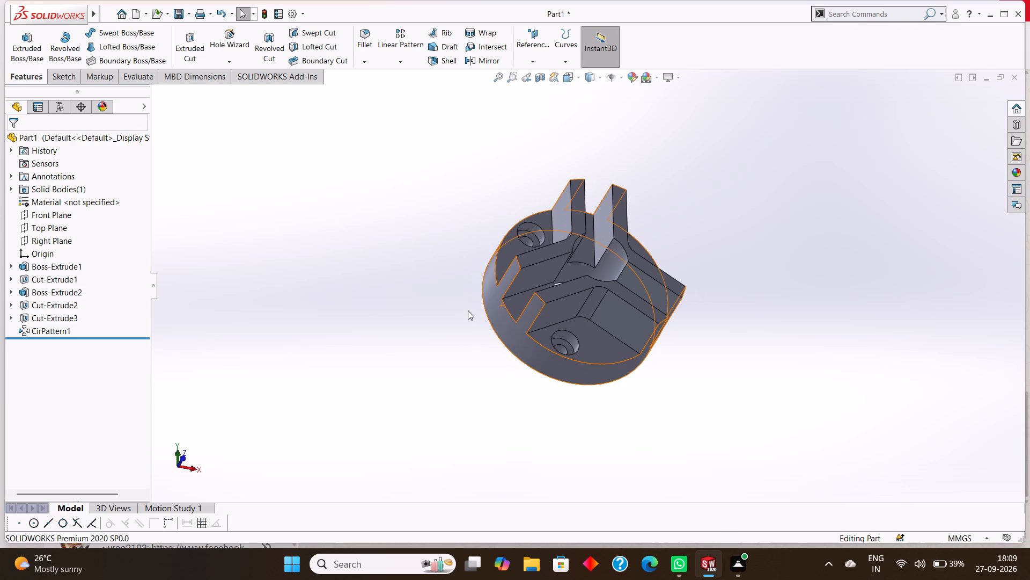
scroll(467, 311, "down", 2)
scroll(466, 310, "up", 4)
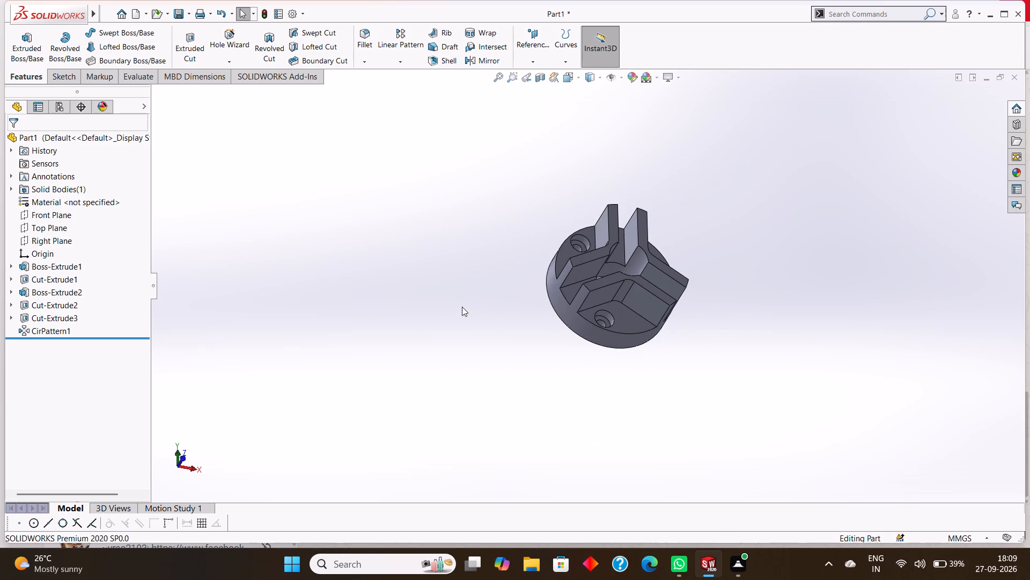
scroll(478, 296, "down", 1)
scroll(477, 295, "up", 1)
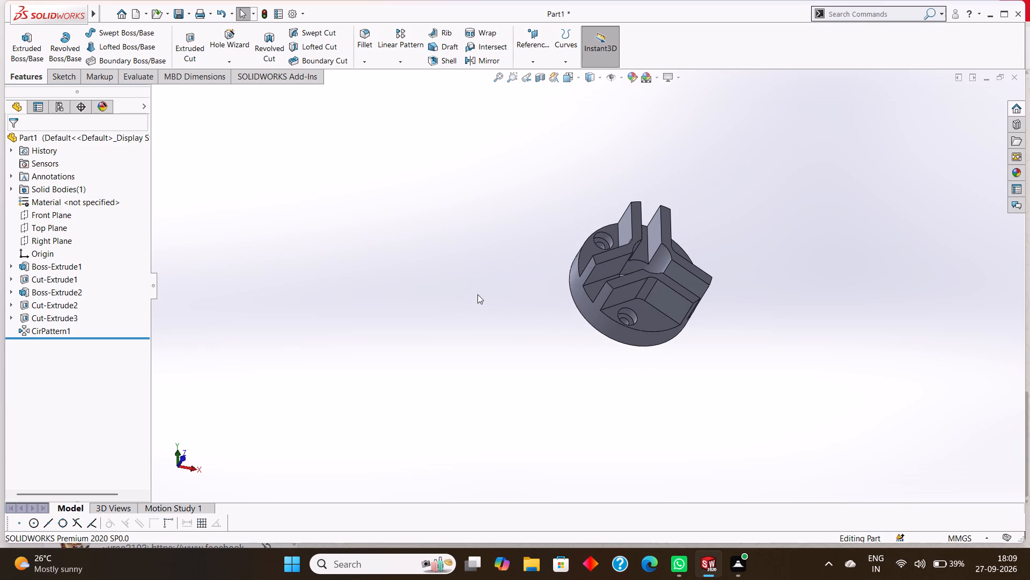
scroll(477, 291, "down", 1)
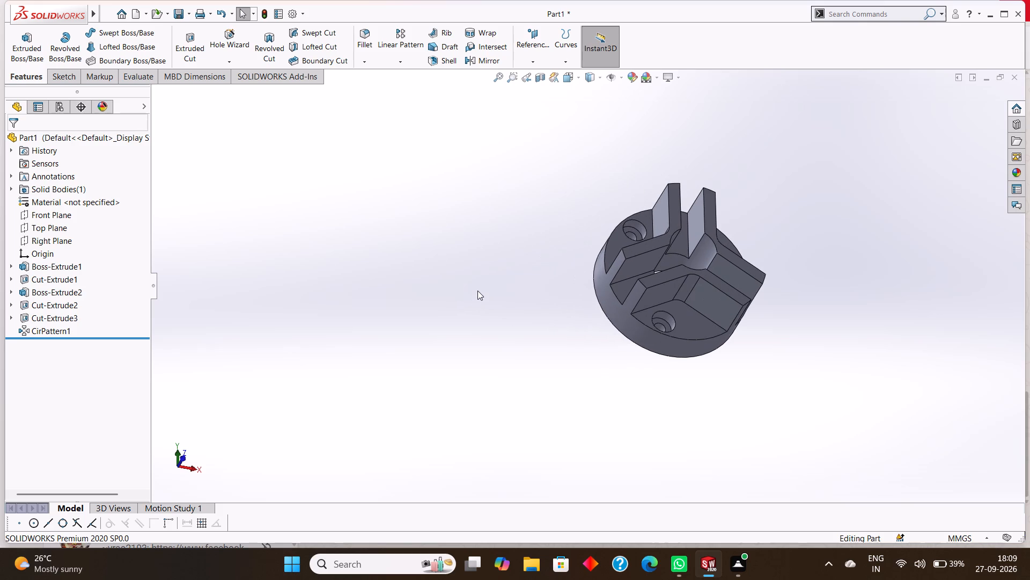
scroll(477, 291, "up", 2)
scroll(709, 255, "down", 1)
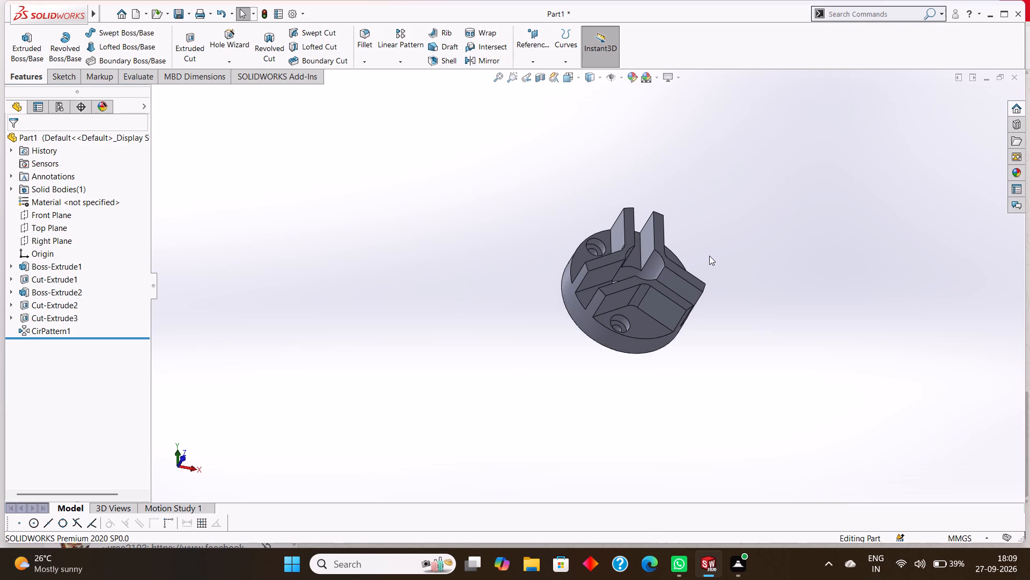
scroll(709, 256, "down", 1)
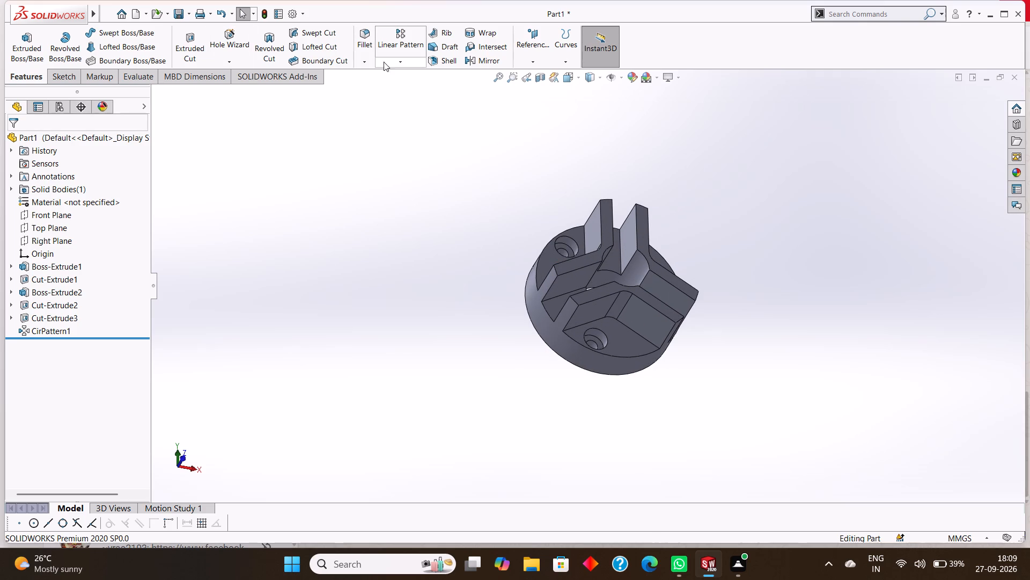
Chamfer the six outer top end edges of the three V-shaped walls with a 5 mm distance at 45°.
left_click(364, 63)
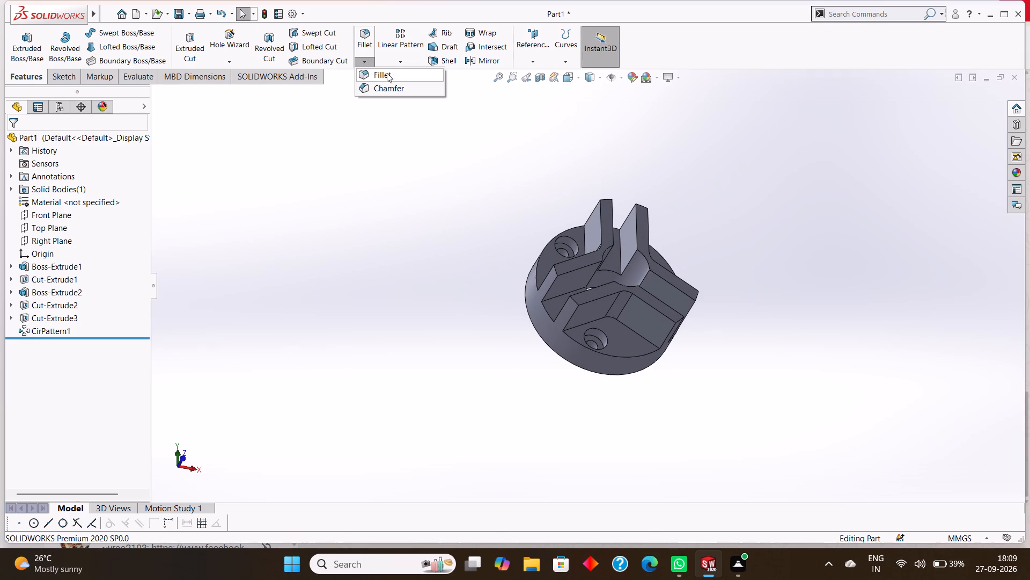
left_click(389, 86)
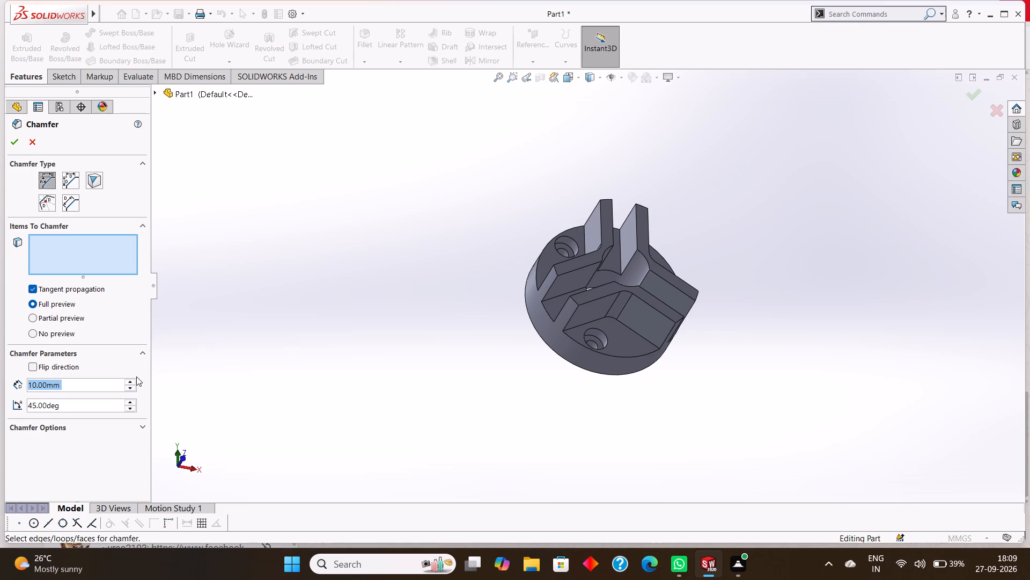
key("5")
key("Return")
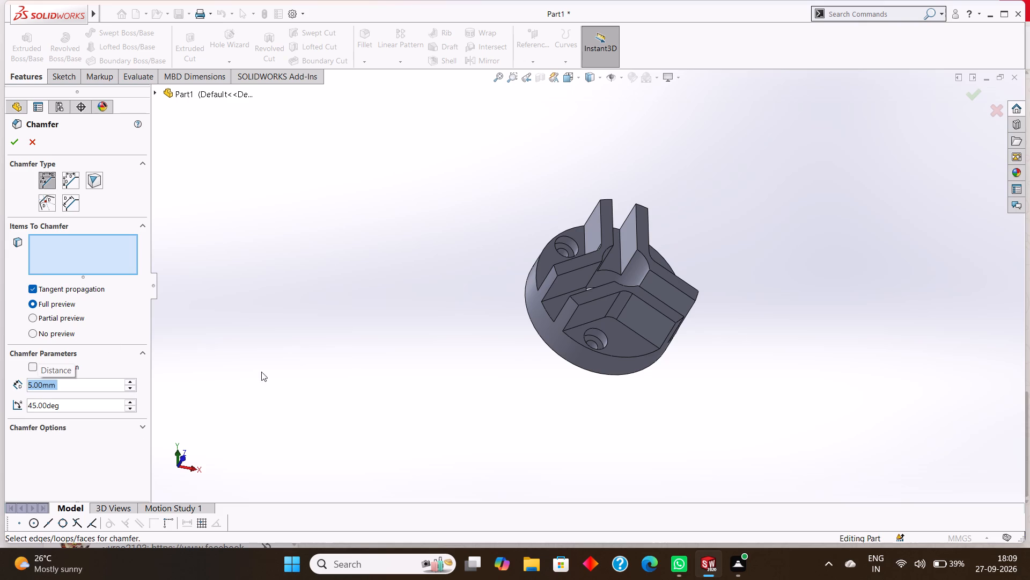
scroll(571, 273, "down", 2)
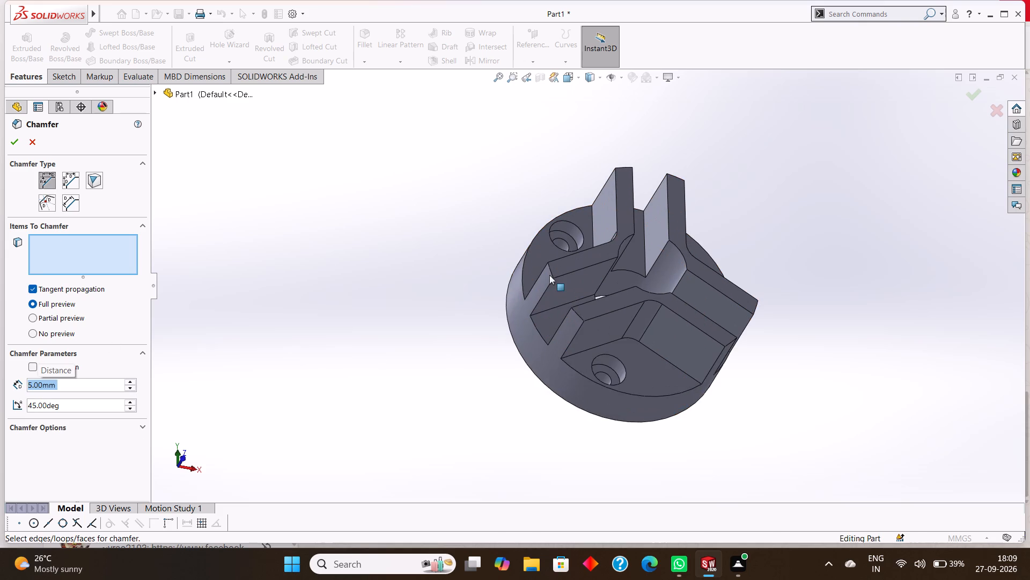
left_click(548, 267)
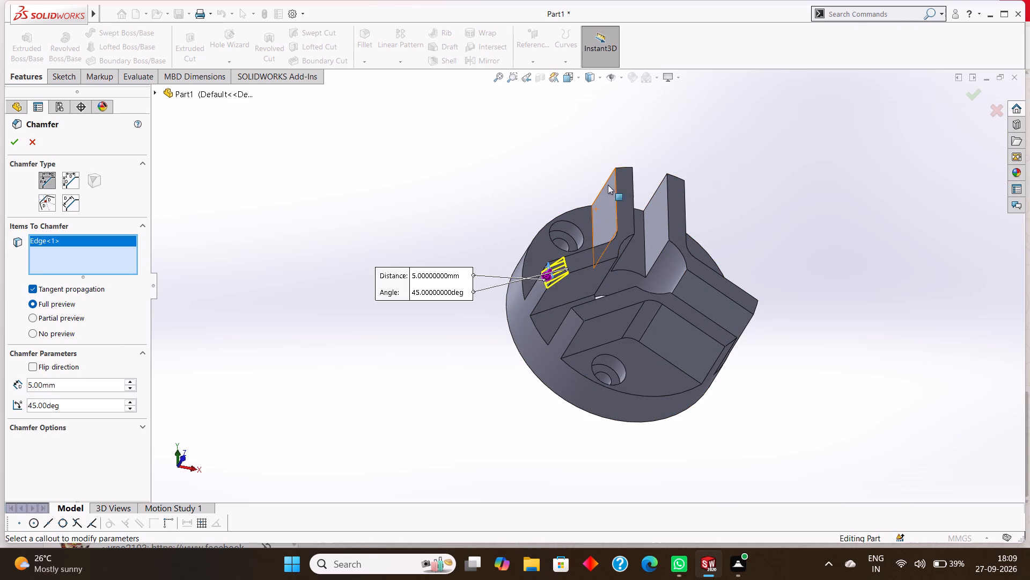
left_click(622, 166)
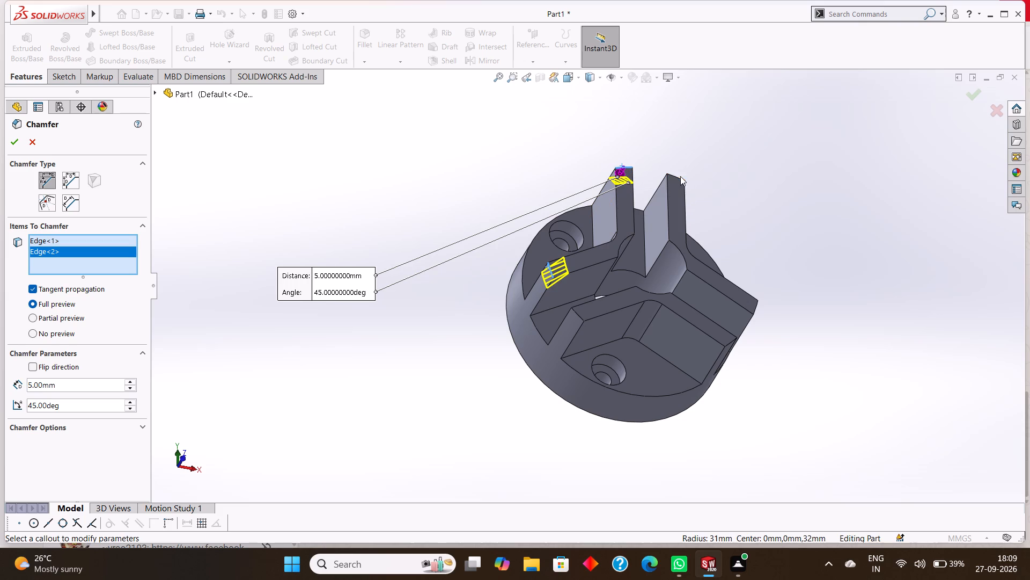
left_click(676, 176)
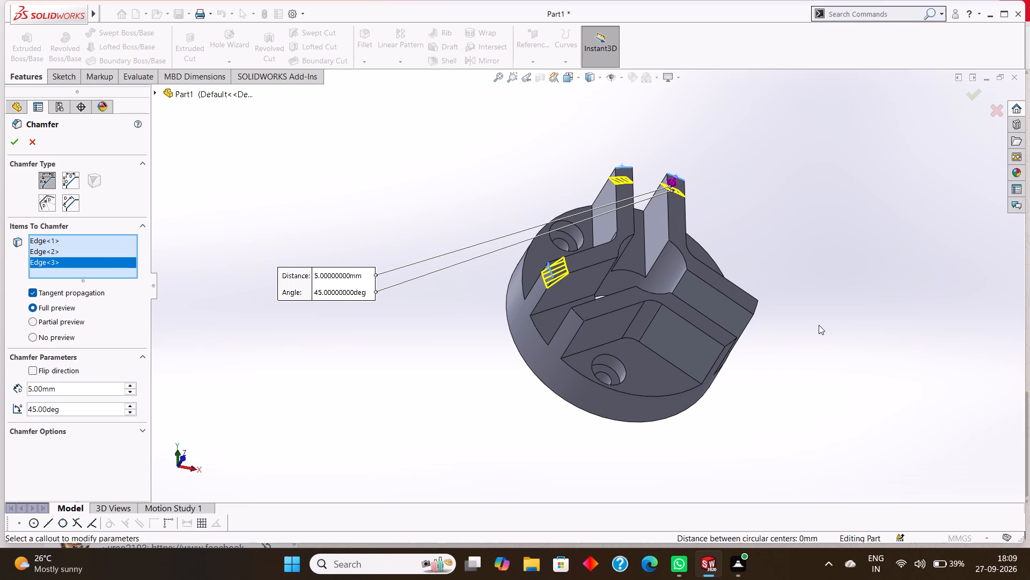
middle_click_drag(821, 325, 788, 282)
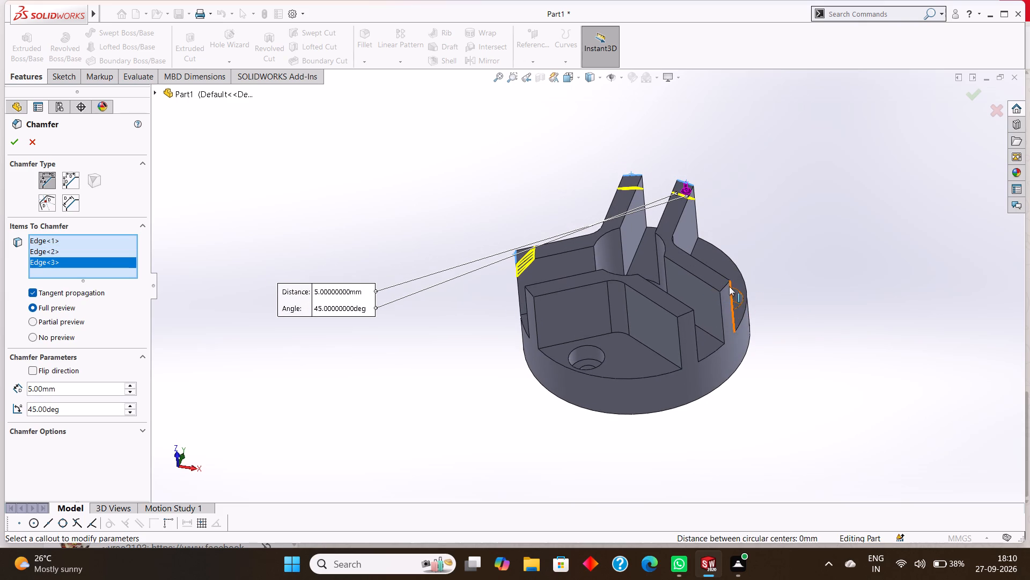
left_click(727, 285)
left_click(686, 313)
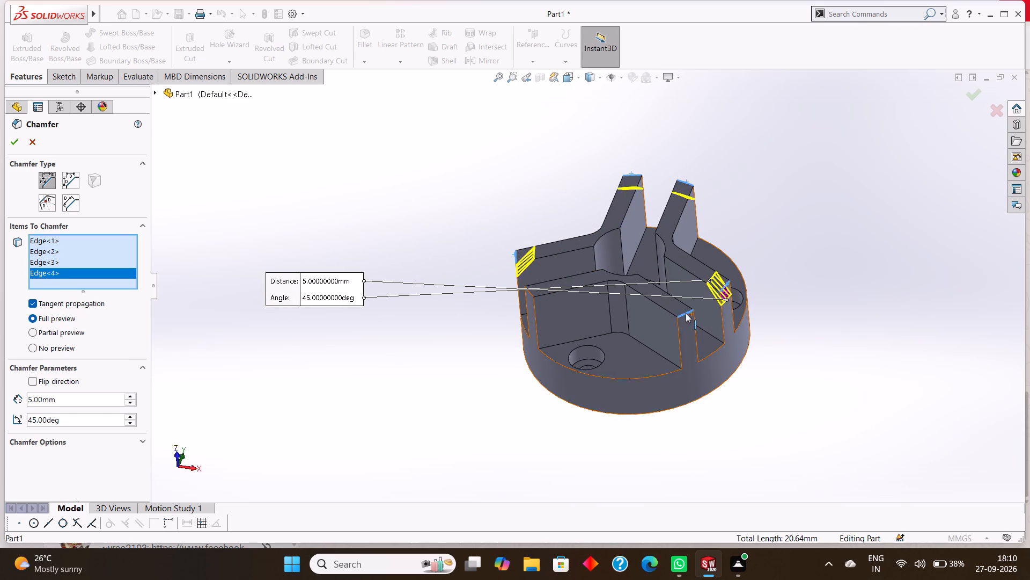
left_click(530, 293)
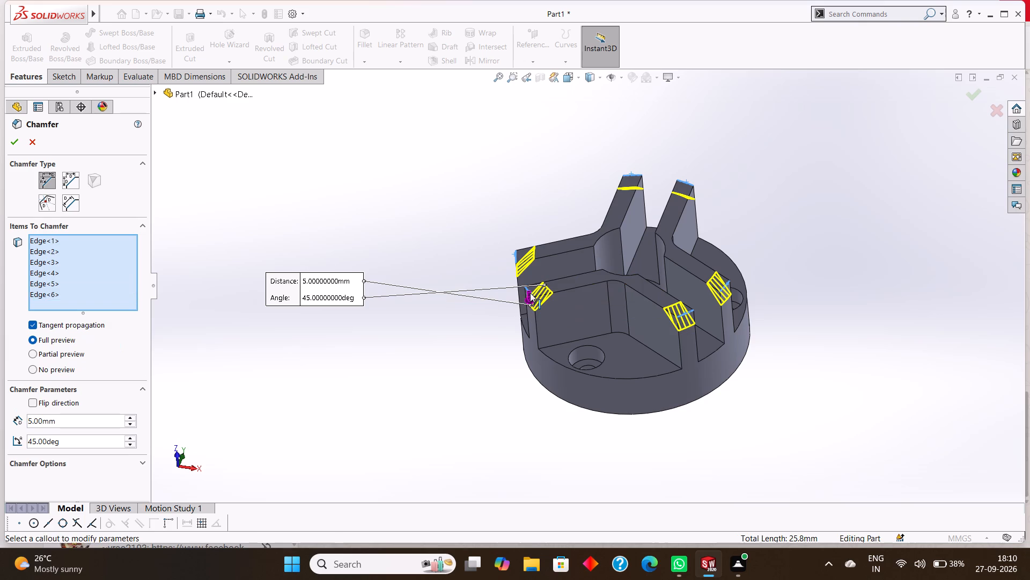
left_click(12, 134)
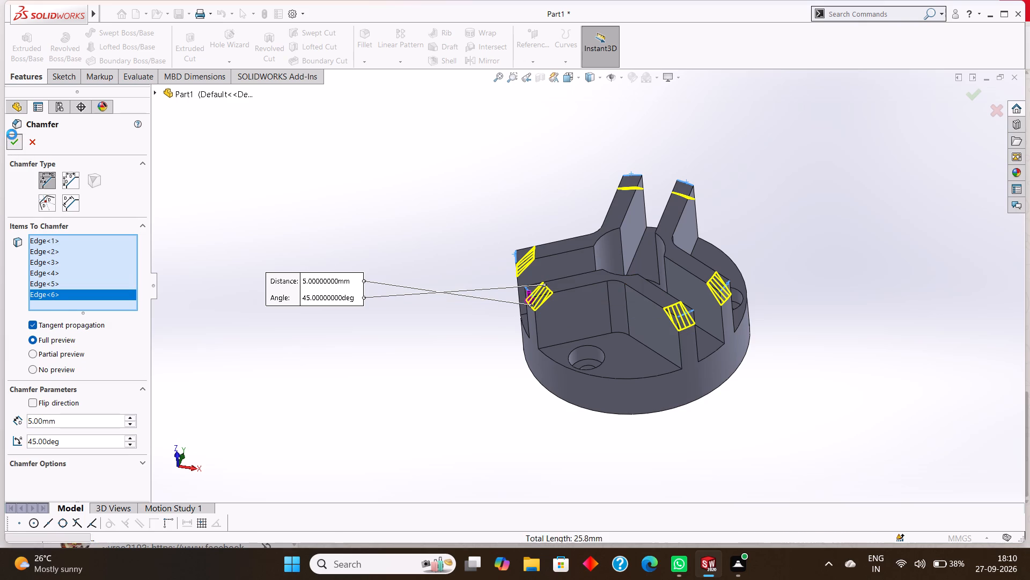
left_click(339, 164)
Inspect the chamfered wall ends and the counterbored holes from several angles.
middle_click_drag(350, 163, 396, 225)
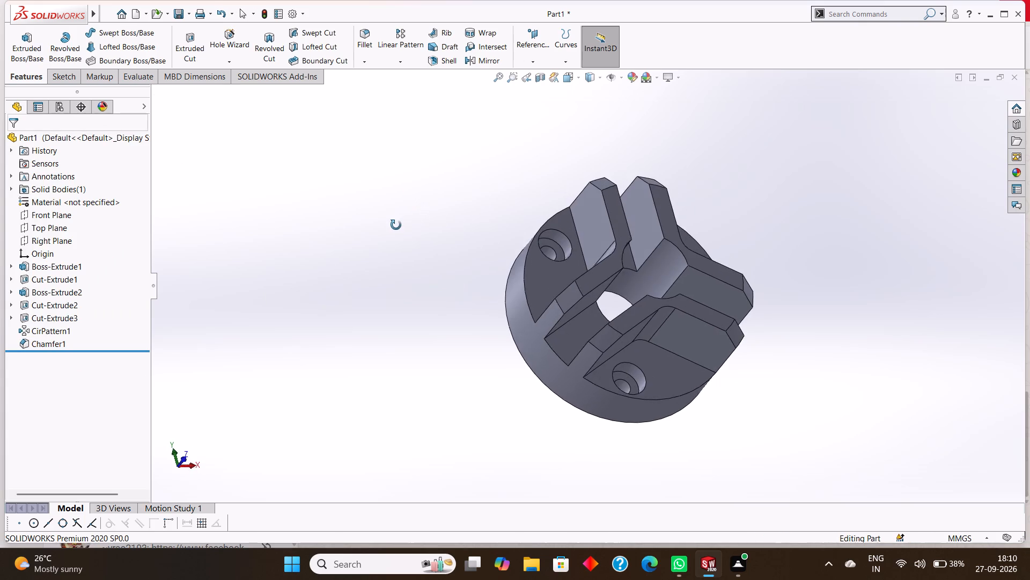
middle_click_drag(396, 225, 373, 161)
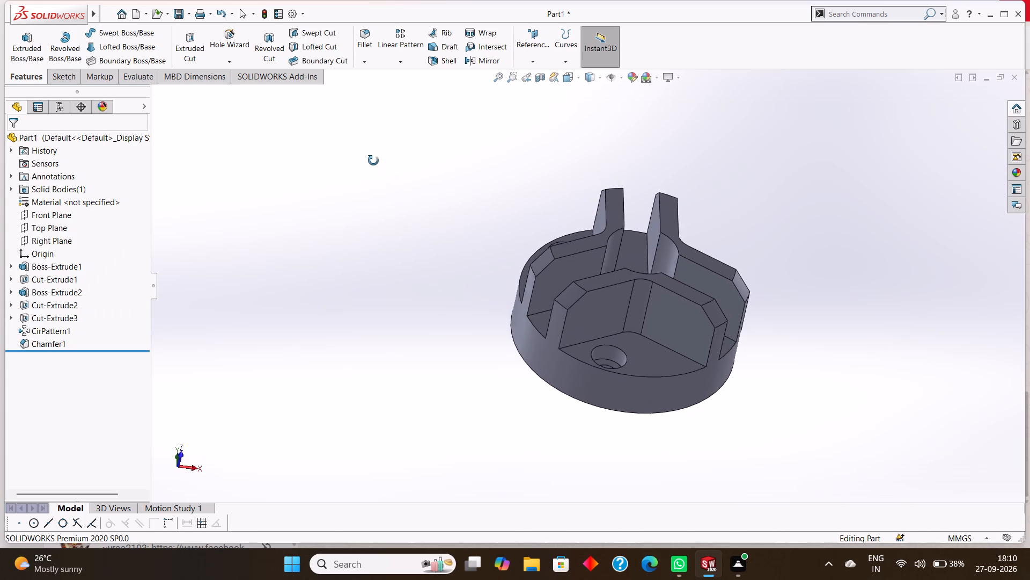
middle_click_drag(373, 161, 373, 151)
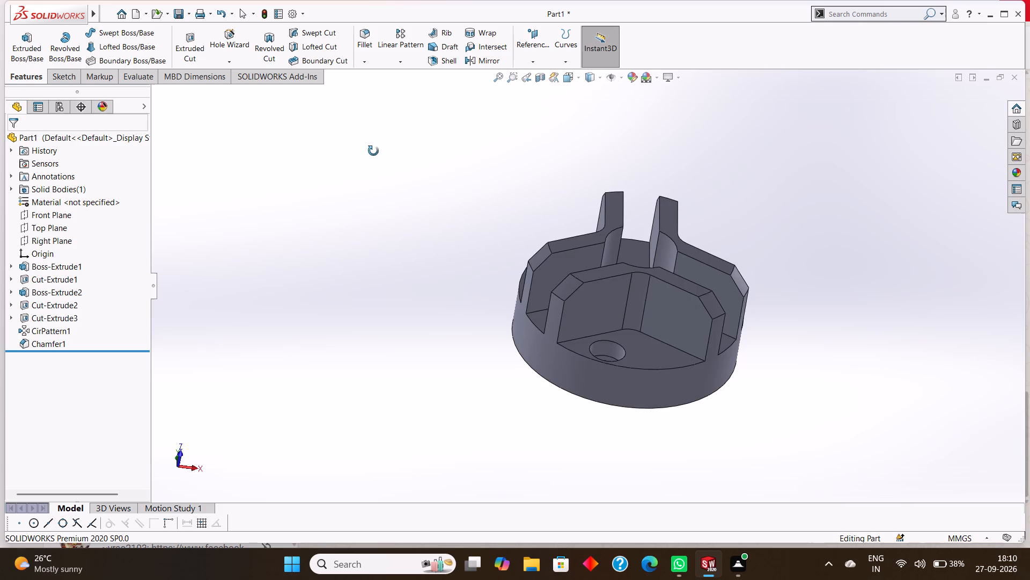
middle_click_drag(373, 151, 364, 150)
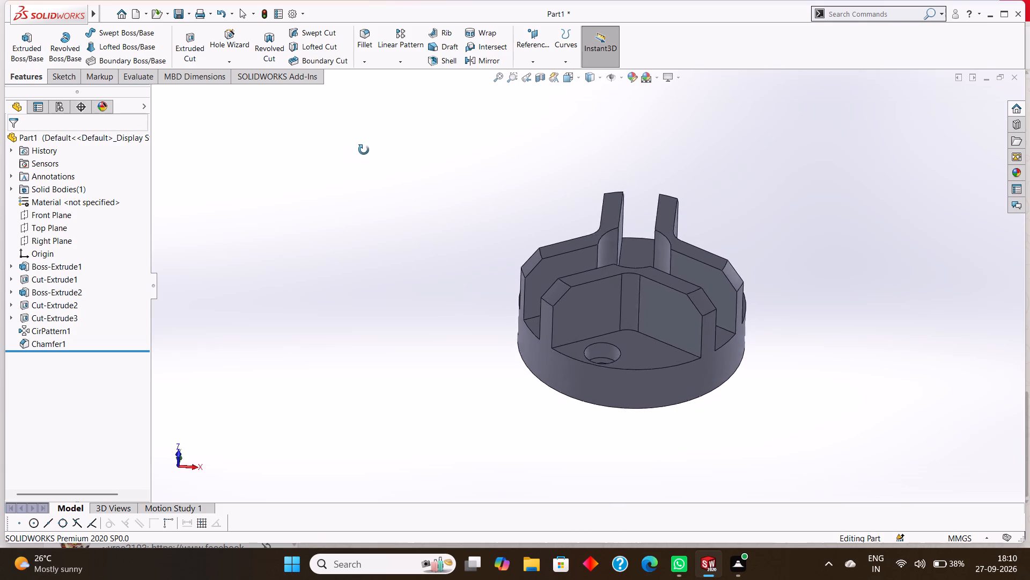
middle_click_drag(364, 150, 359, 201)
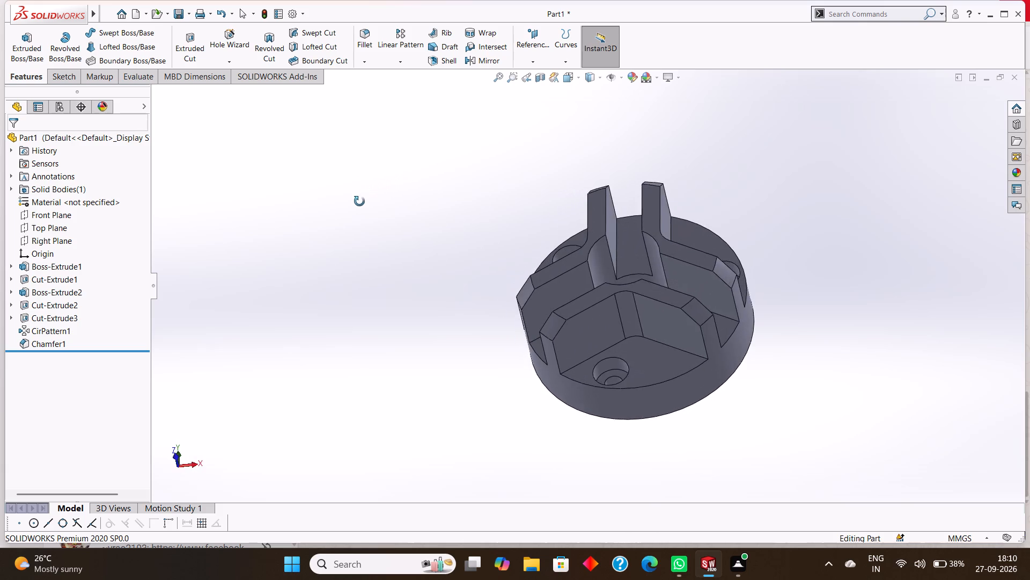
middle_click_drag(359, 201, 374, 256)
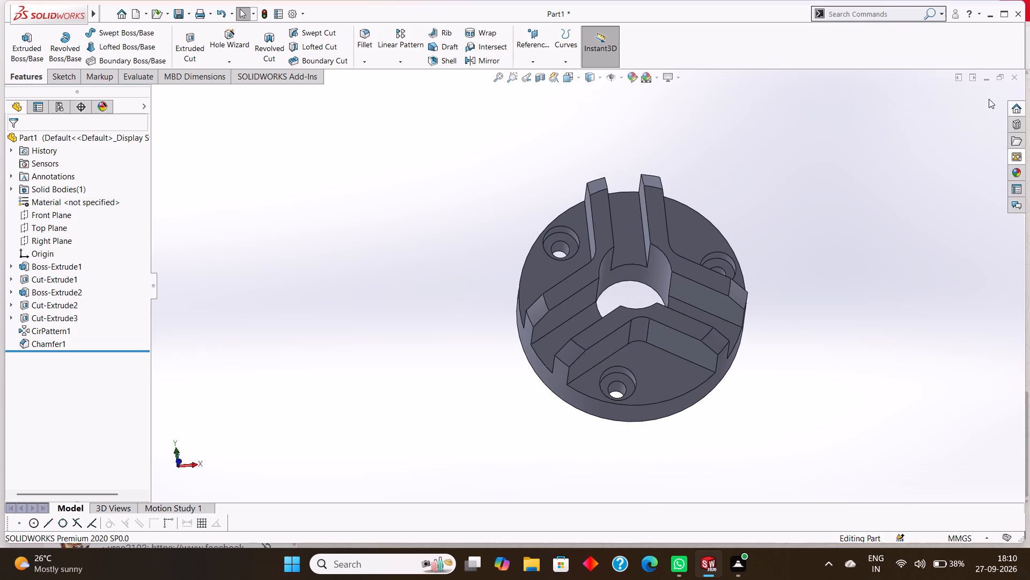
Apply the polished zinc appearance from the Metal > Zinc appearances to the whole part.
left_click(630, 75)
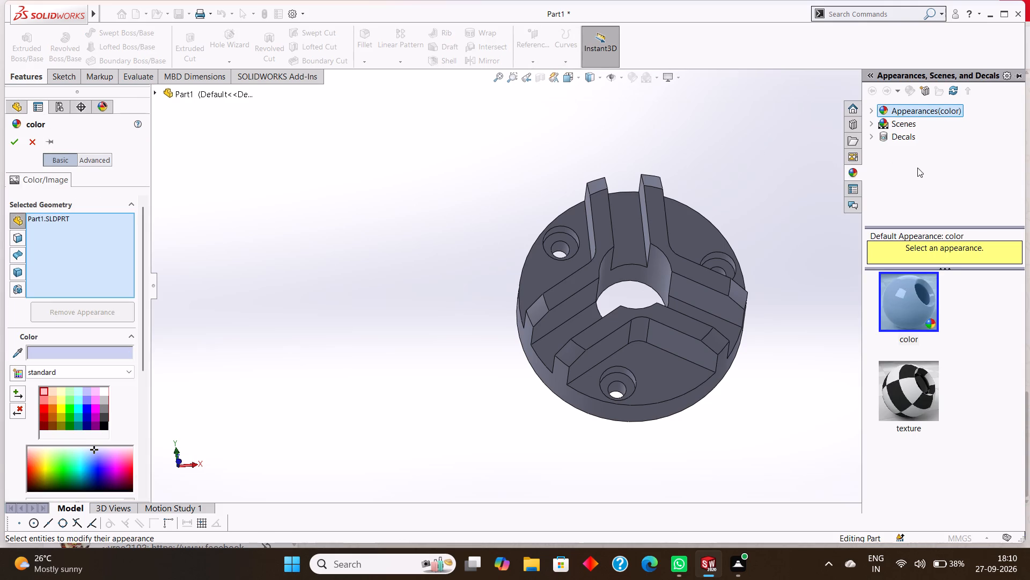
left_click(914, 107)
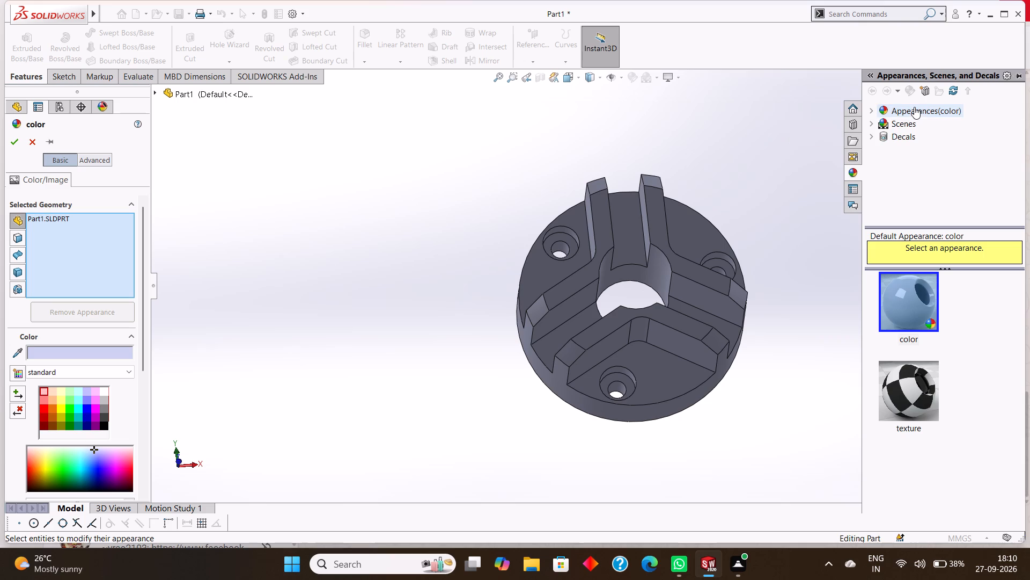
left_click(914, 106)
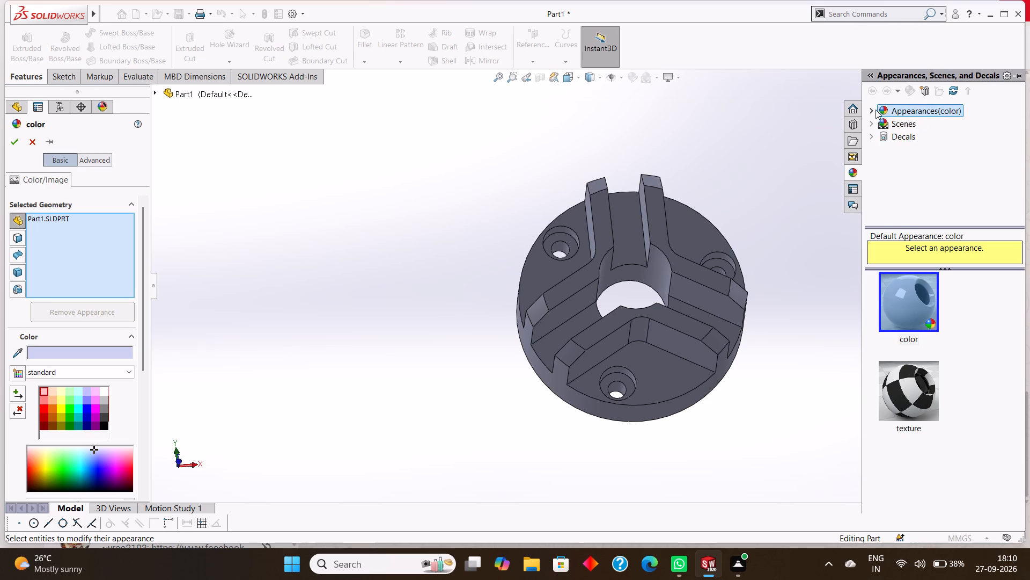
left_click(874, 108)
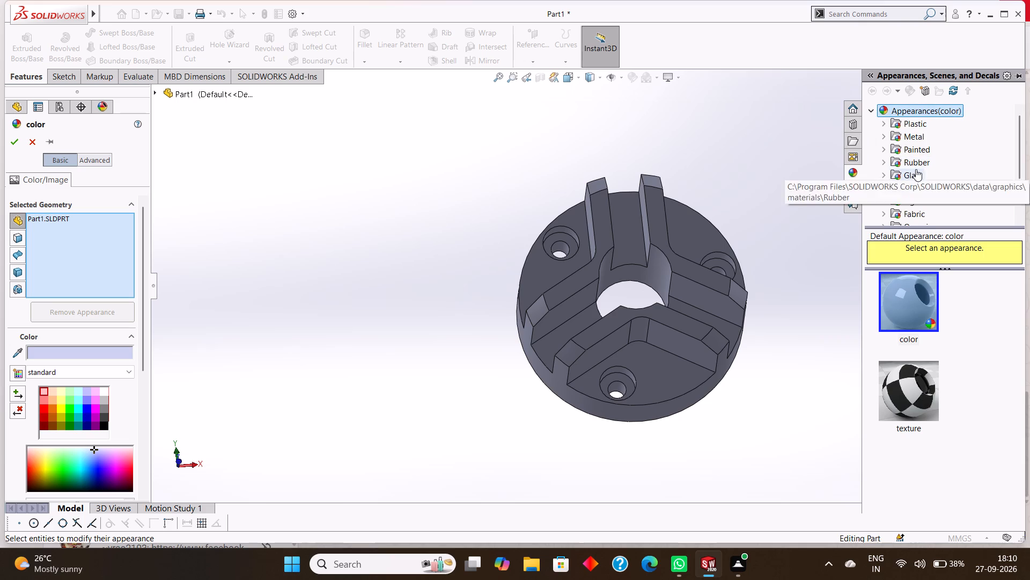
left_click(917, 135)
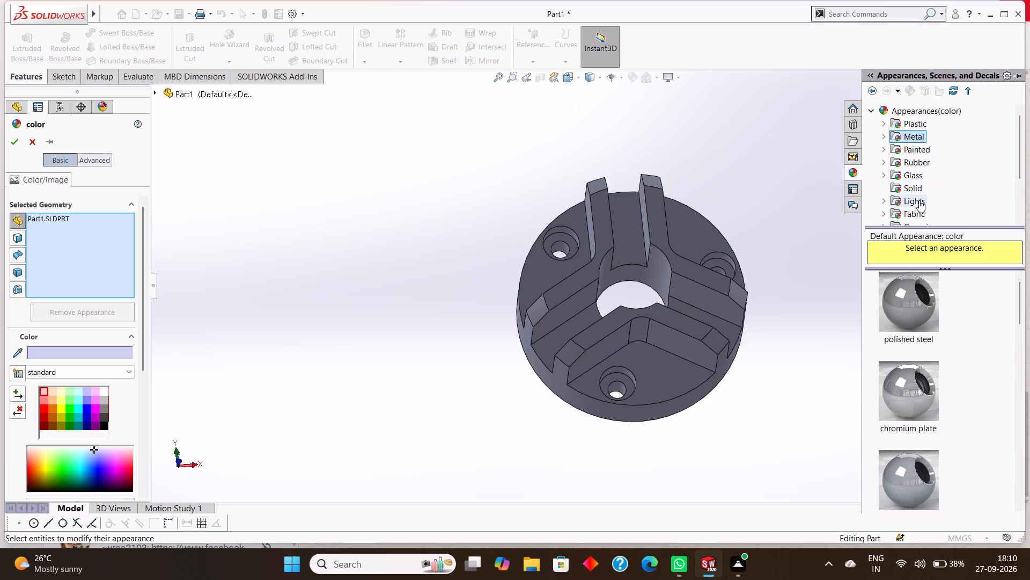
scroll(921, 203, "down", 2)
scroll(912, 176, "up", 1)
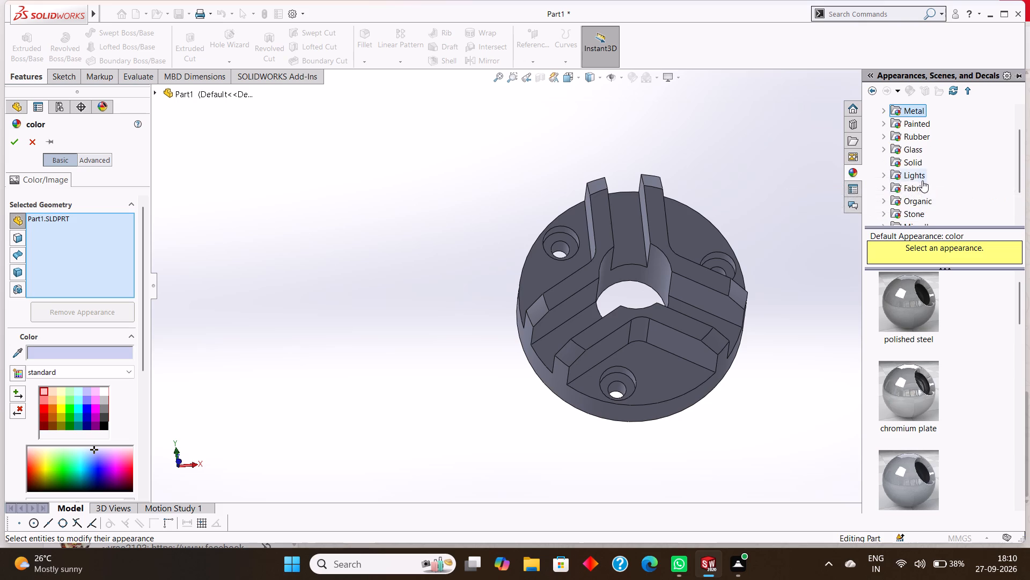
left_click(922, 183)
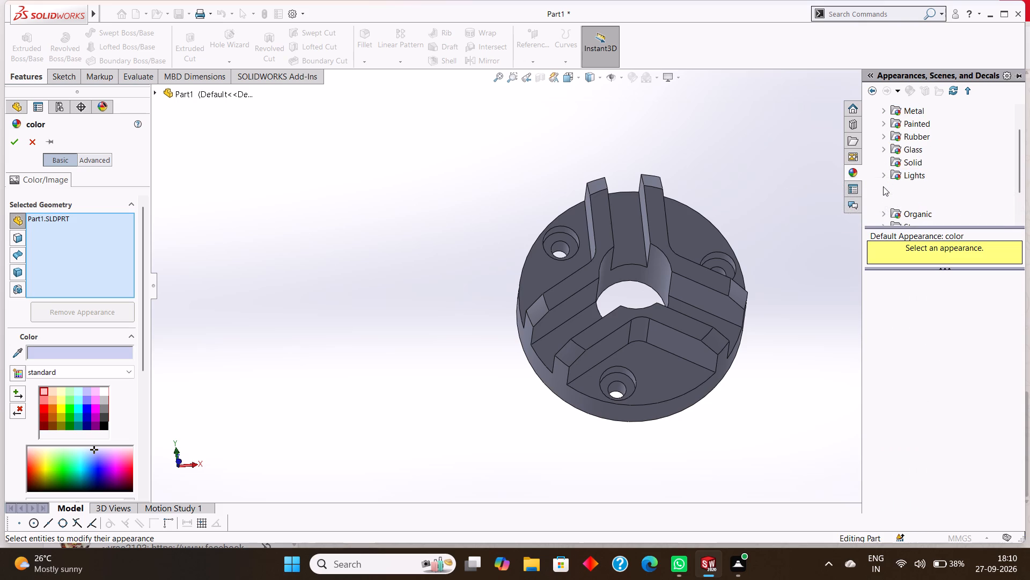
left_click(883, 186)
scroll(925, 199, "down", 1)
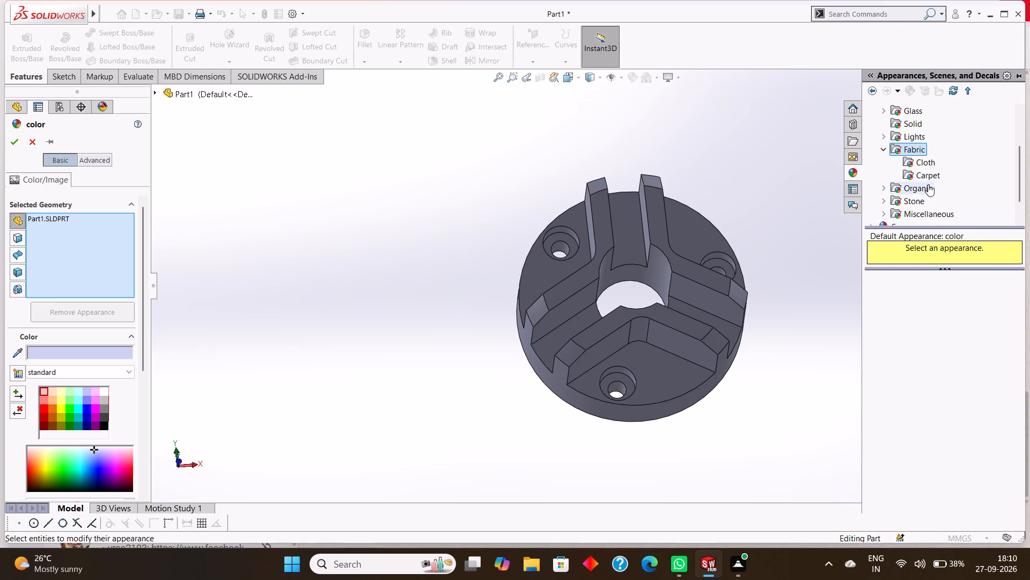
scroll(928, 181, "up", 1)
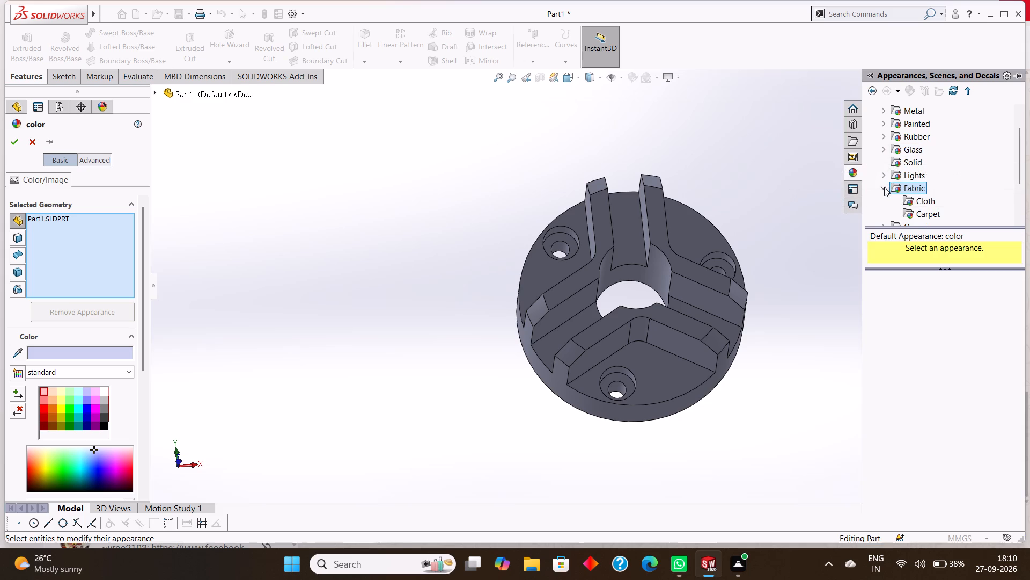
left_click(884, 187)
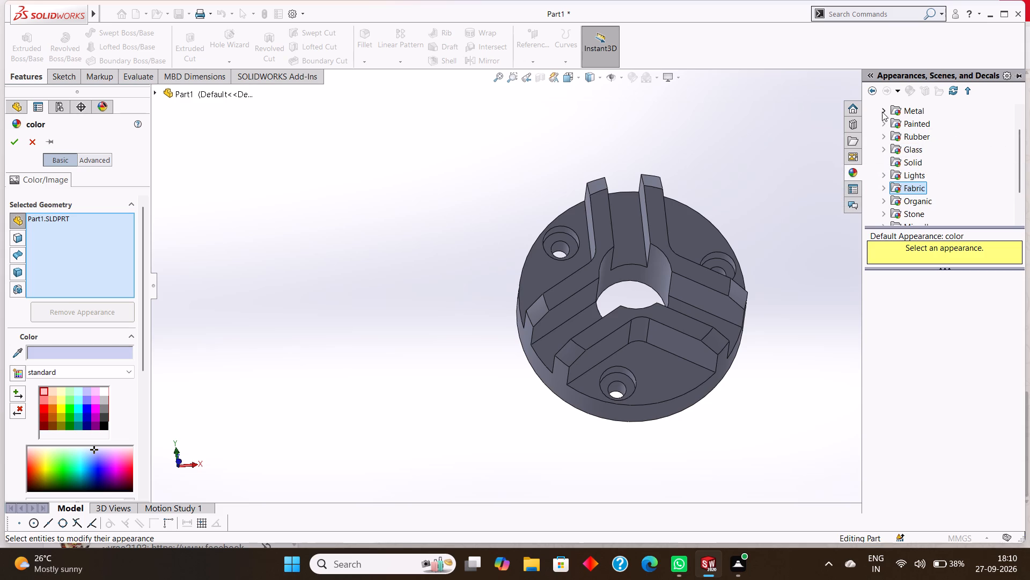
left_click(882, 111)
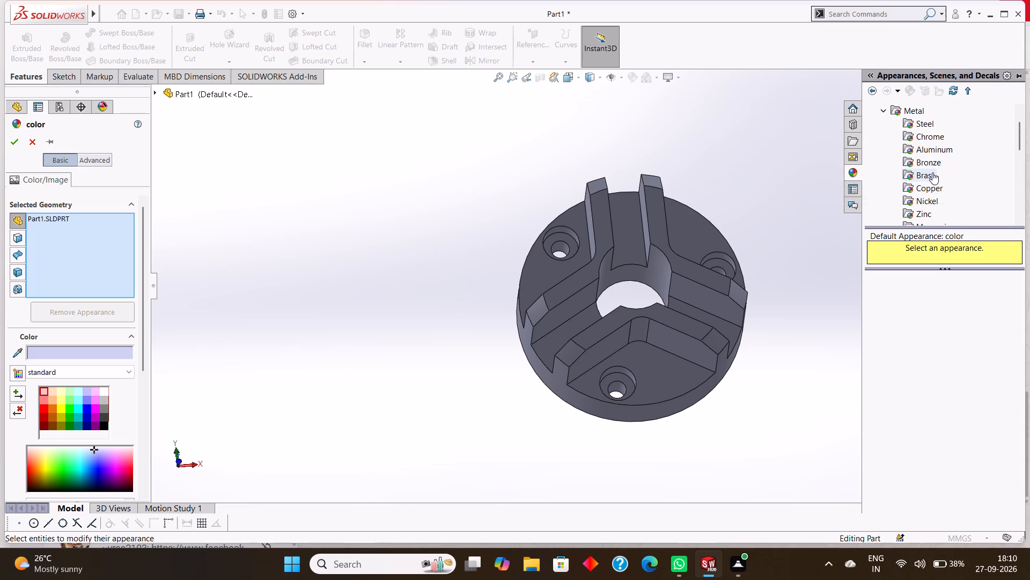
scroll(933, 175, "down", 1)
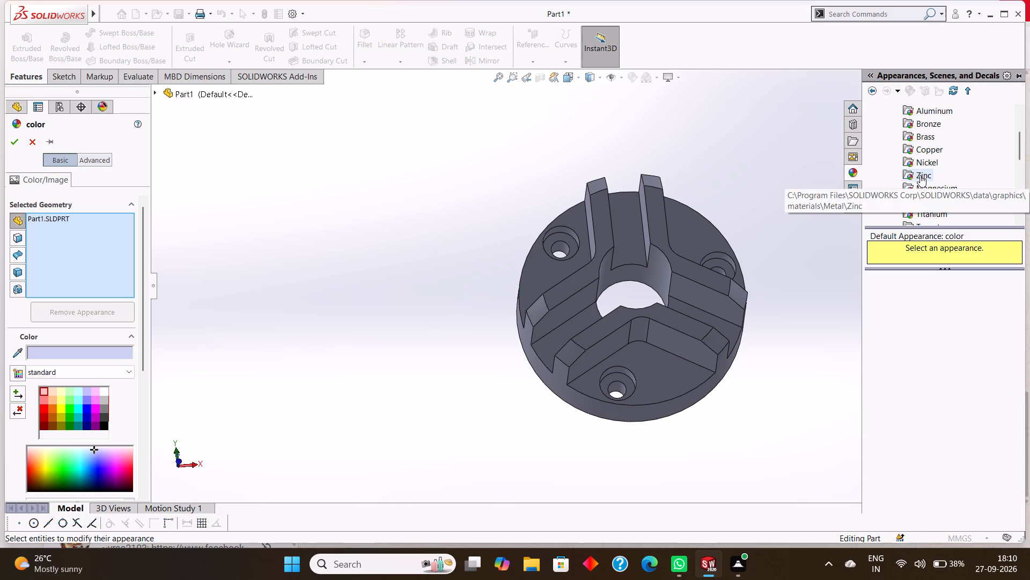
left_click(920, 175)
left_click_drag(923, 308, 892, 318)
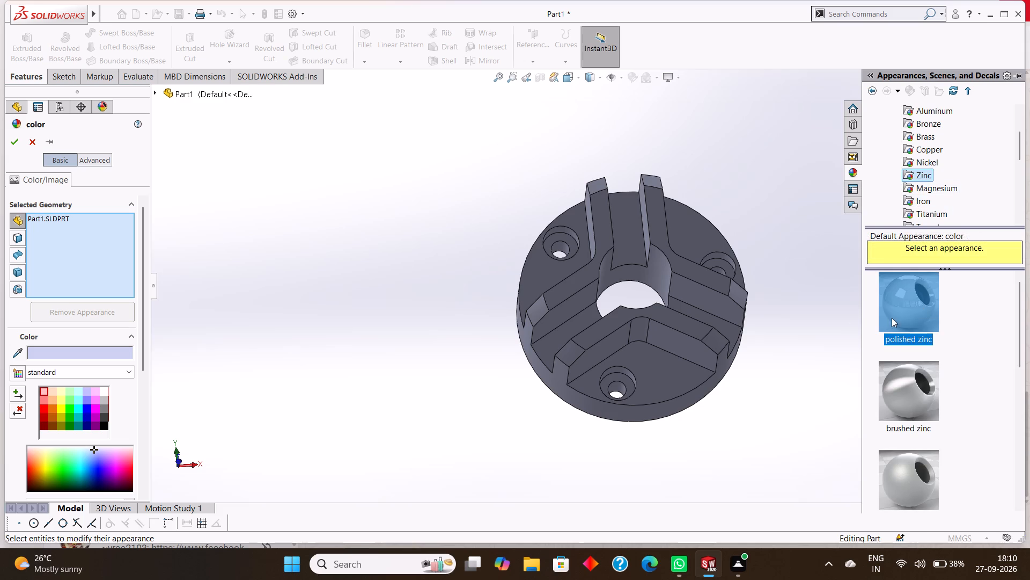
left_click_drag(892, 318, 709, 321)
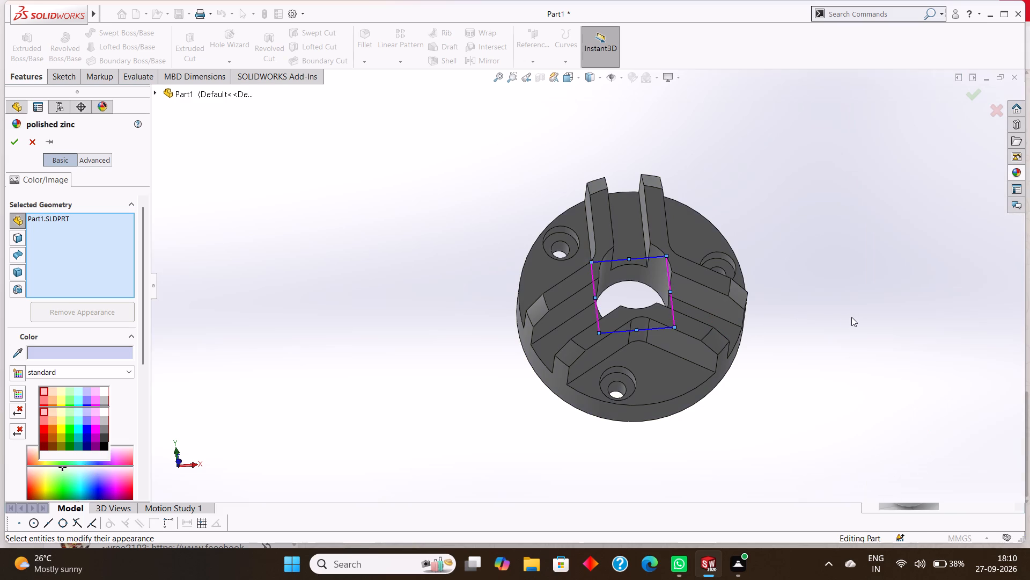
left_click(16, 141)
left_click(420, 195)
scroll(457, 306, "up", 3)
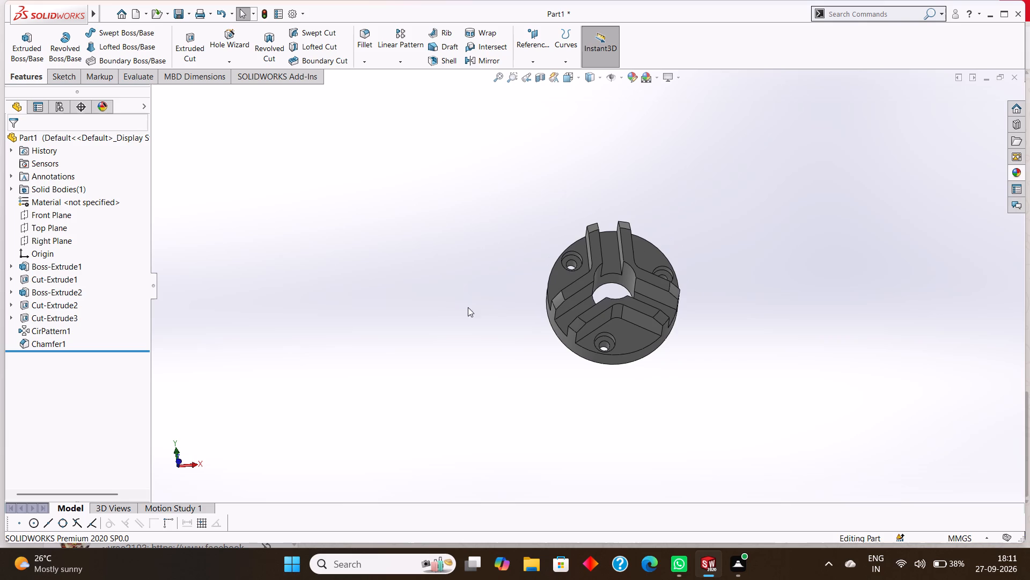
scroll(524, 298, "down", 2)
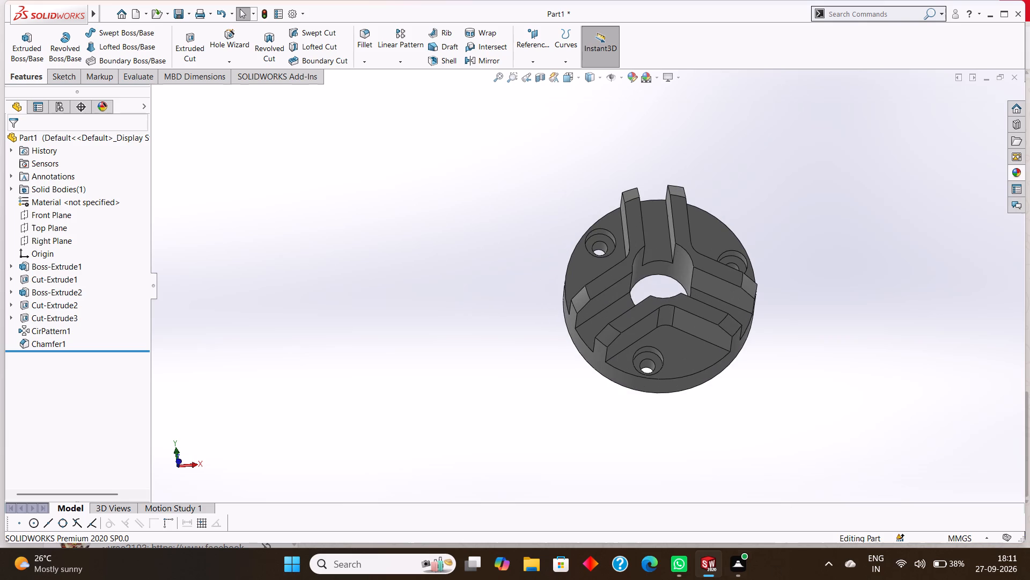